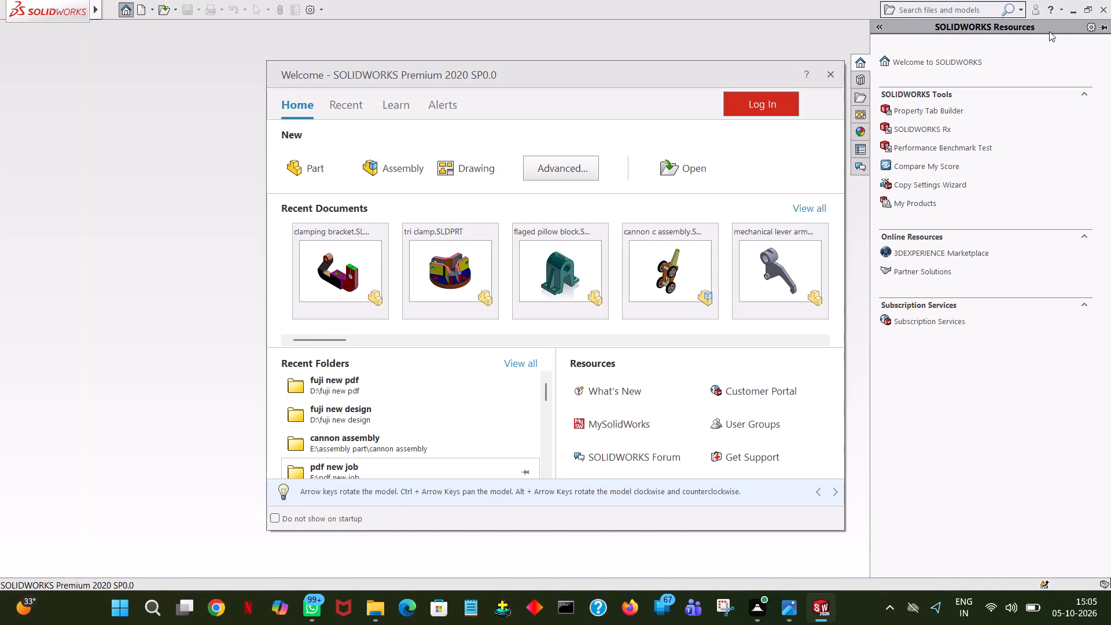
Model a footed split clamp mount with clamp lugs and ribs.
Create a new part and open a sketch on the Front Plane.
double_click(300, 169)
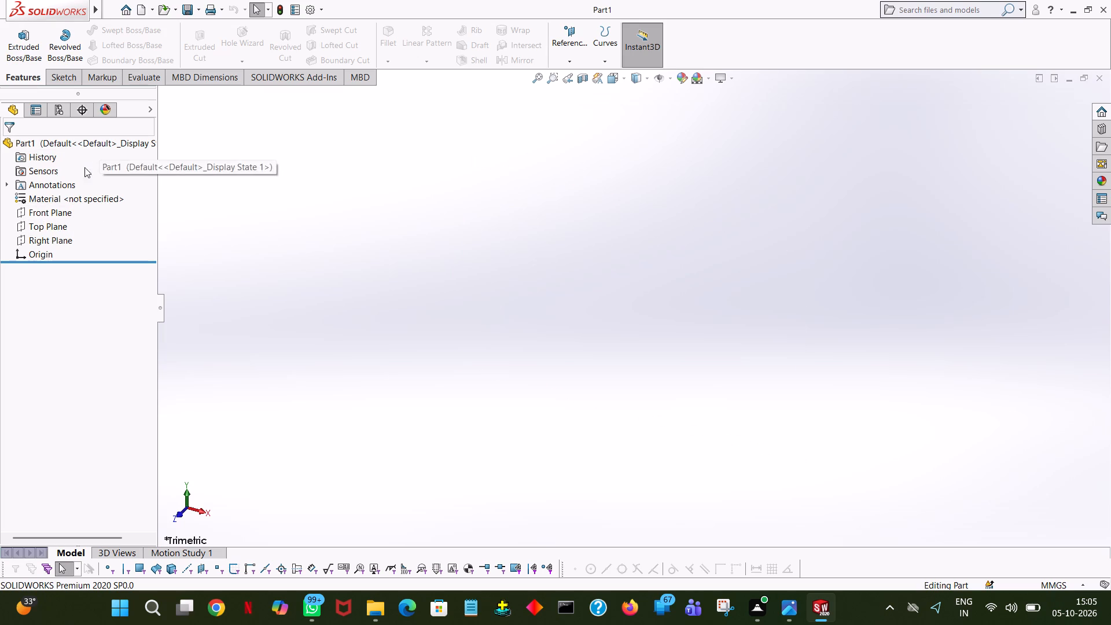
click(51, 215)
click(70, 200)
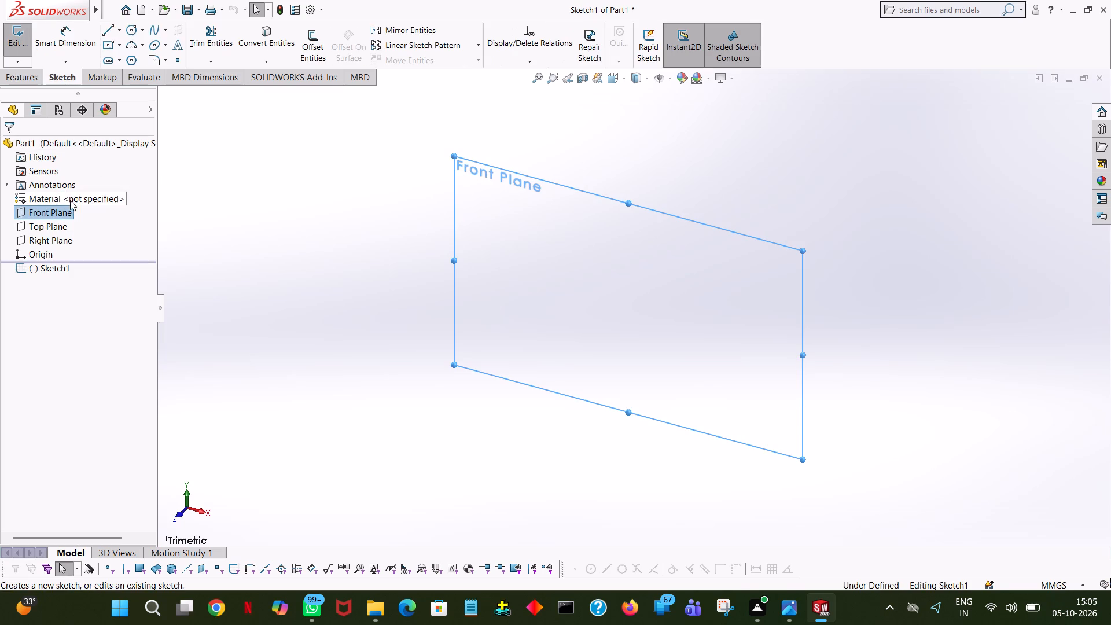
Draw a horizontal line from the origin along positive X and set its length to 1.6 mm.
click(111, 31)
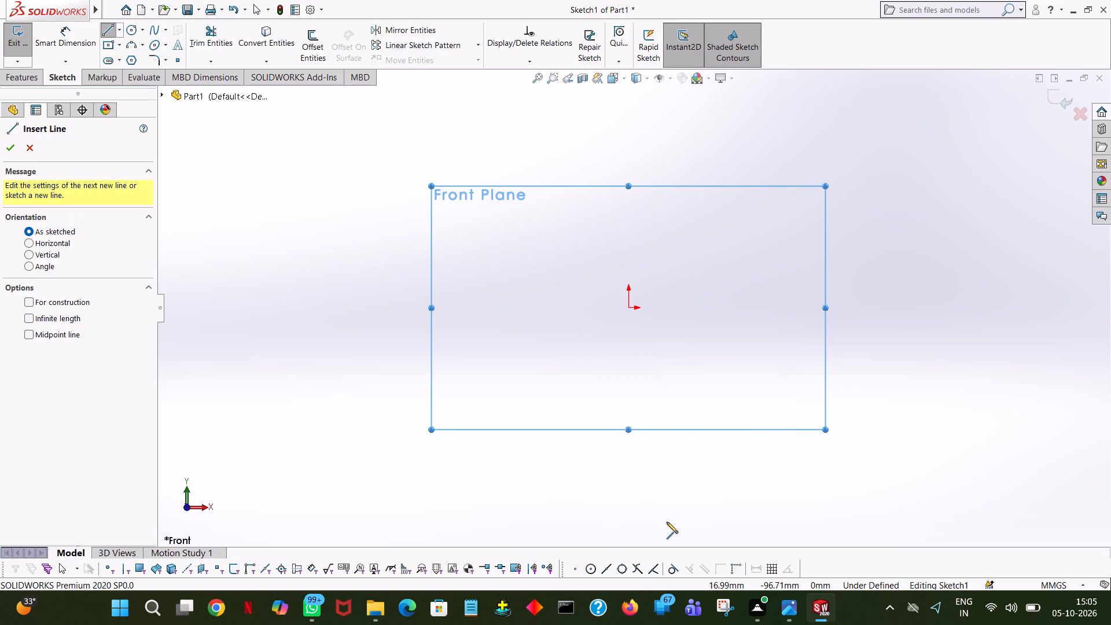
click(627, 307)
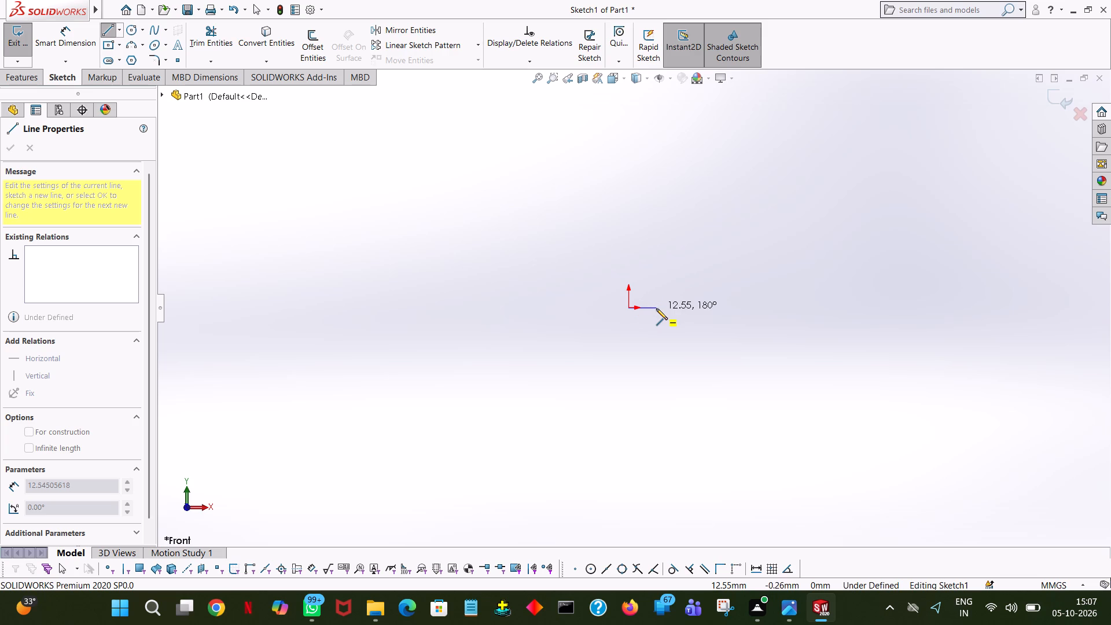
click(656, 308)
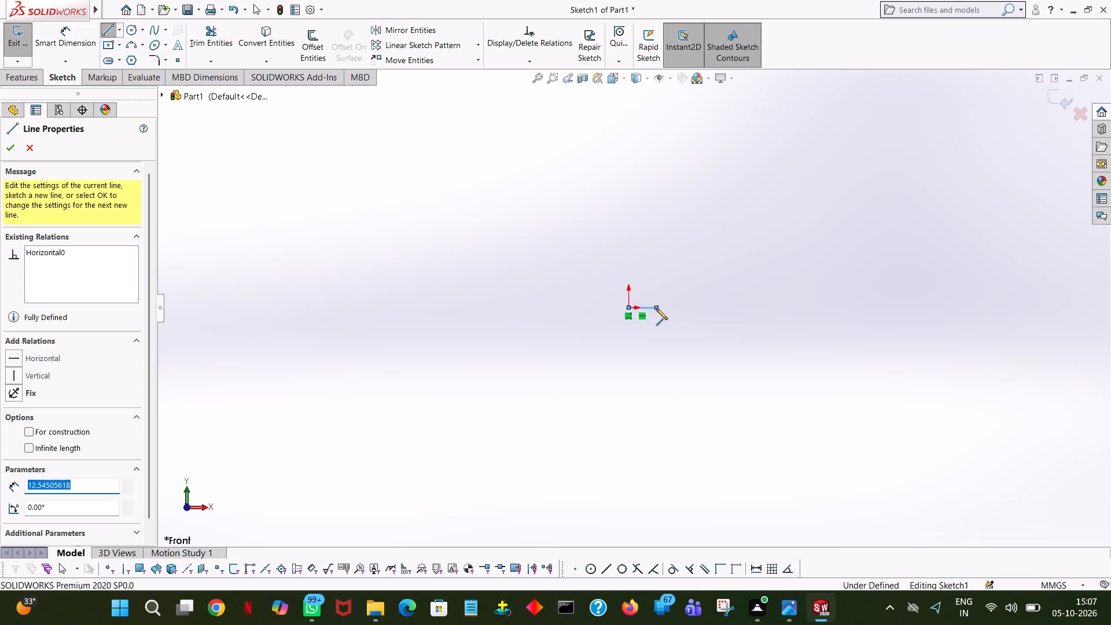
text(1.6)
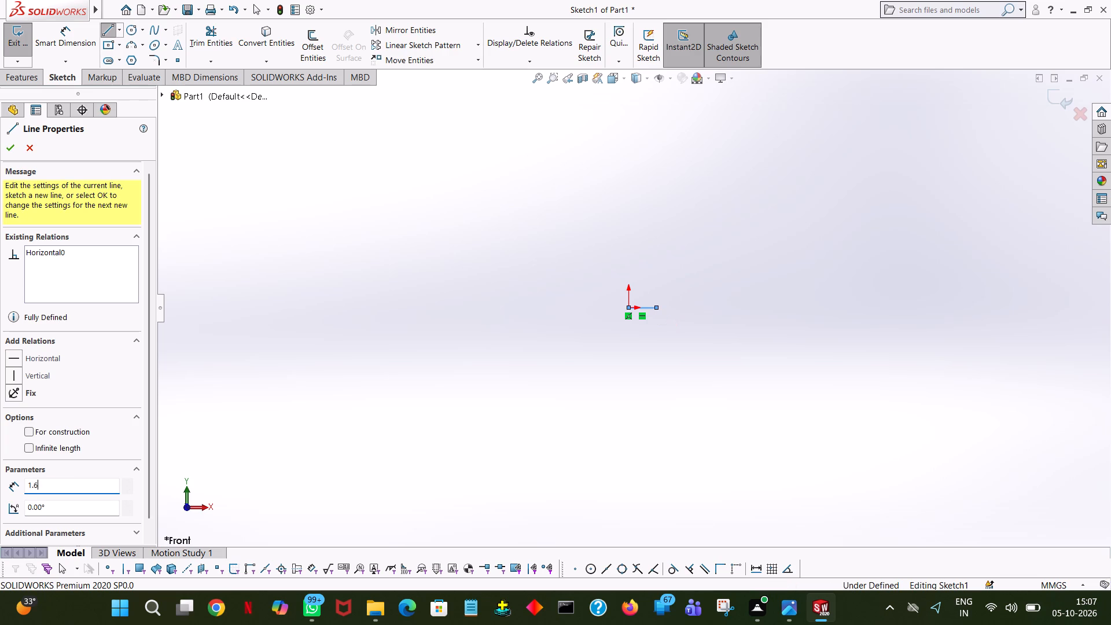
key(Return)
Draw a vertical line downward from the short horizontal line's free end and set its length to 1.6 mm.
ctrl+scroll(656, 308, down, 3)
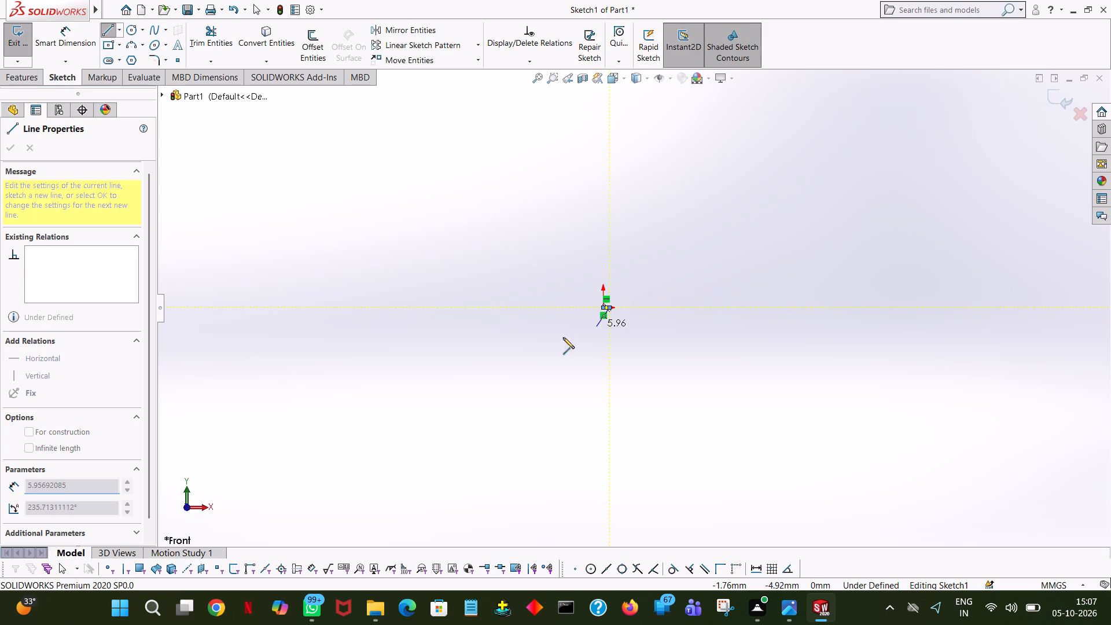
ctrl+scroll(553, 339, down, 5)
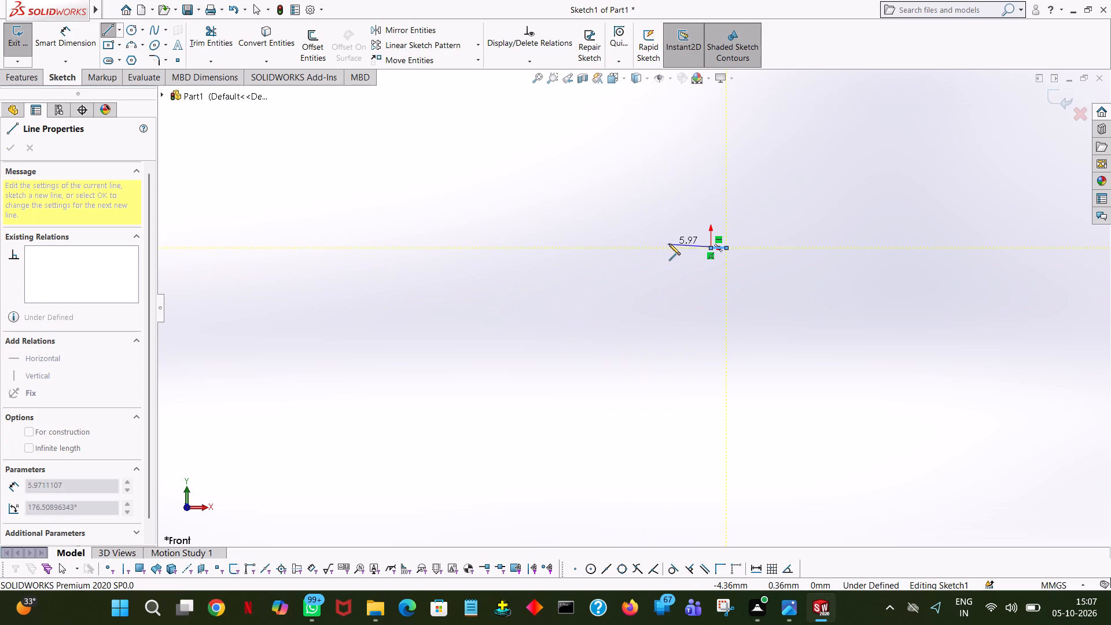
ctrl+scroll(722, 247, down, 3)
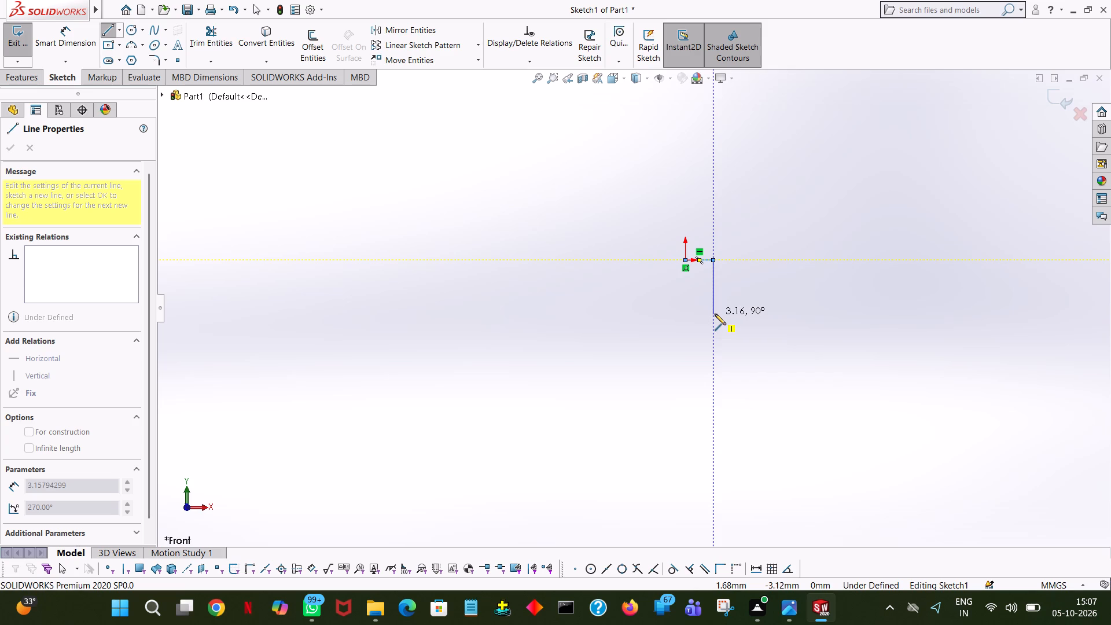
click(713, 278)
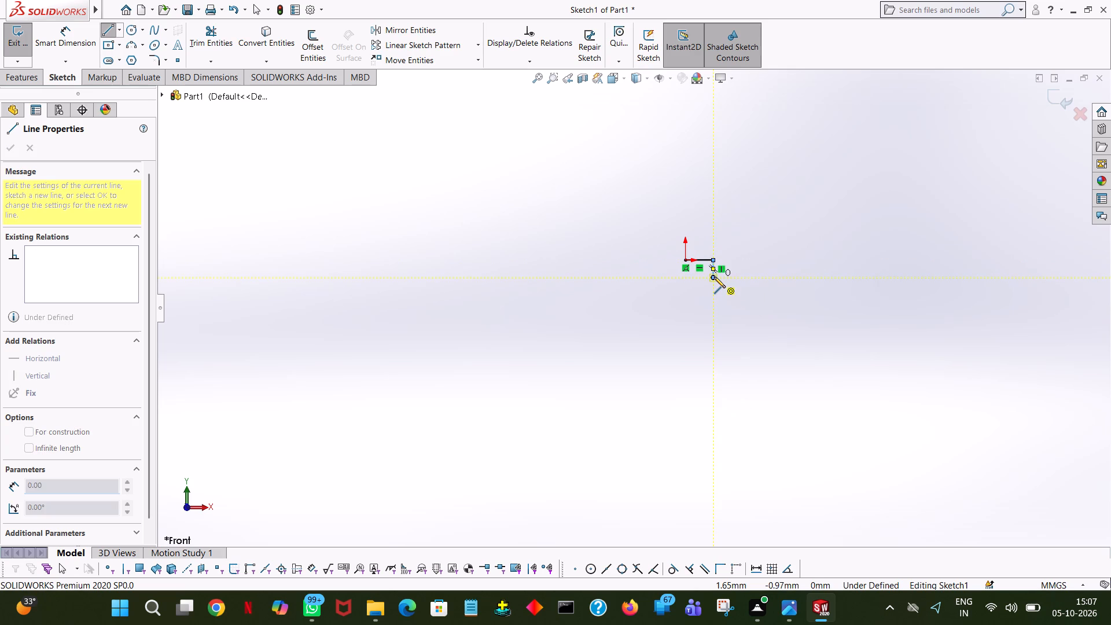
text(1.6)
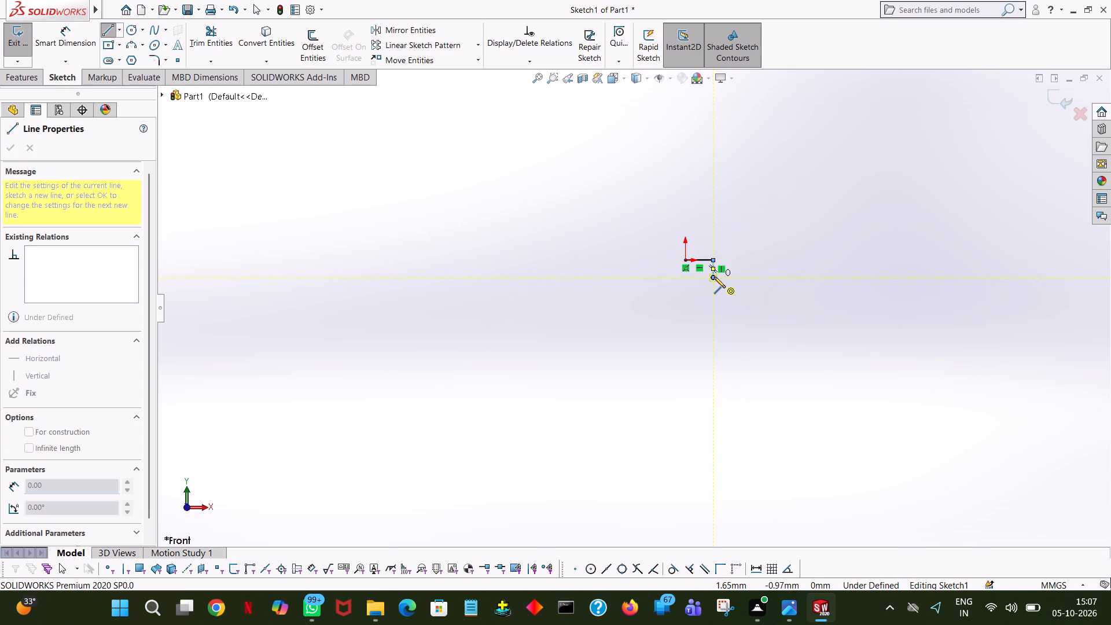
right_click(714, 277)
click(790, 288)
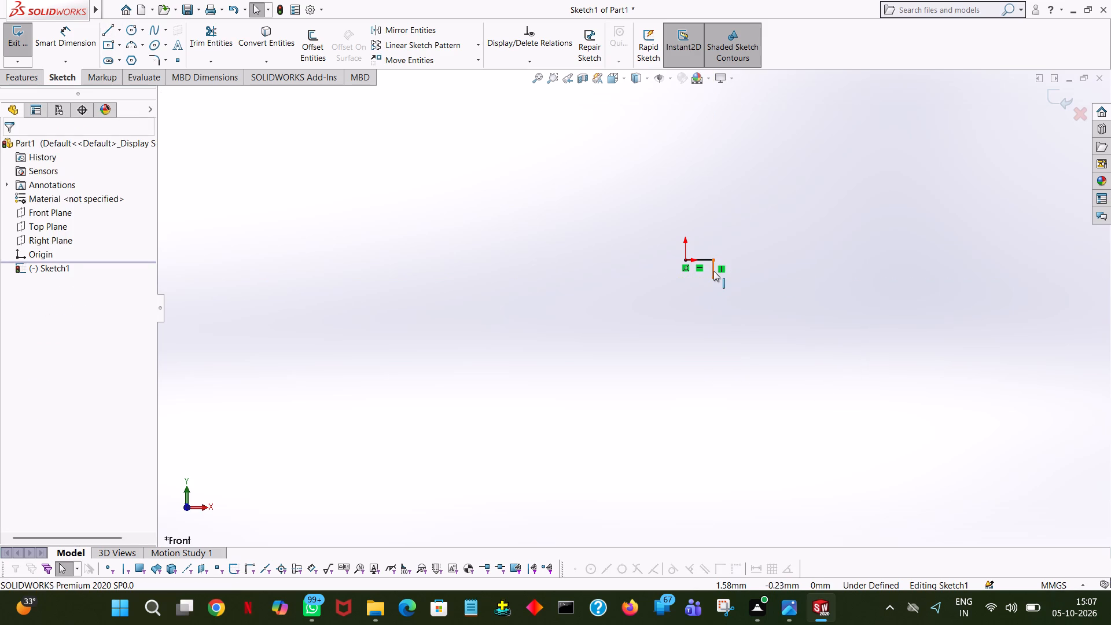
click(713, 272)
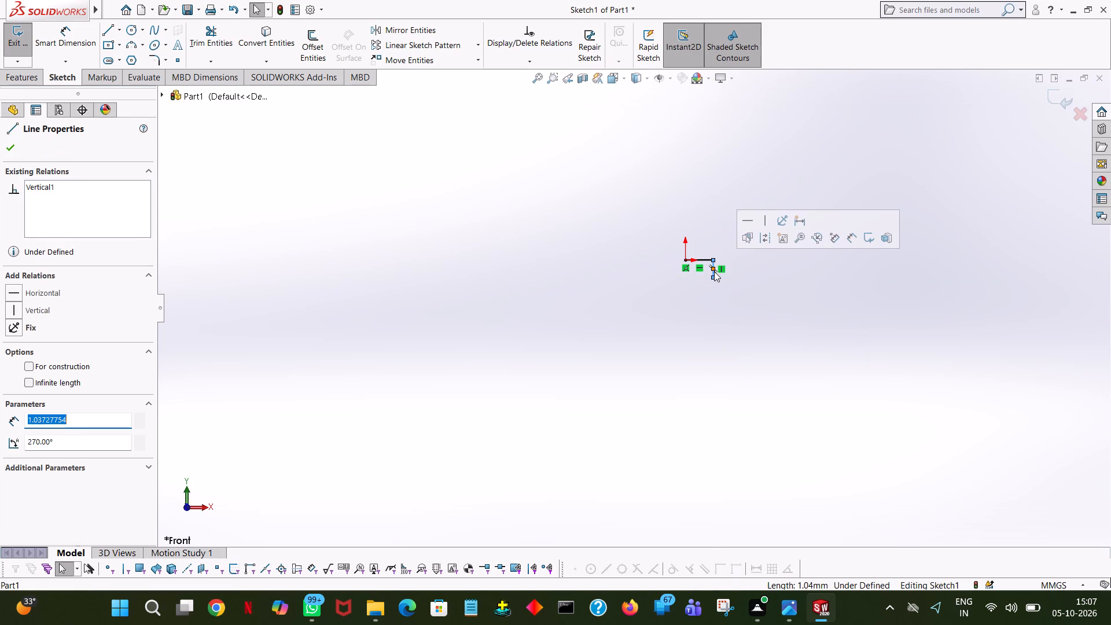
key(1)
text(.6)
key(Return)
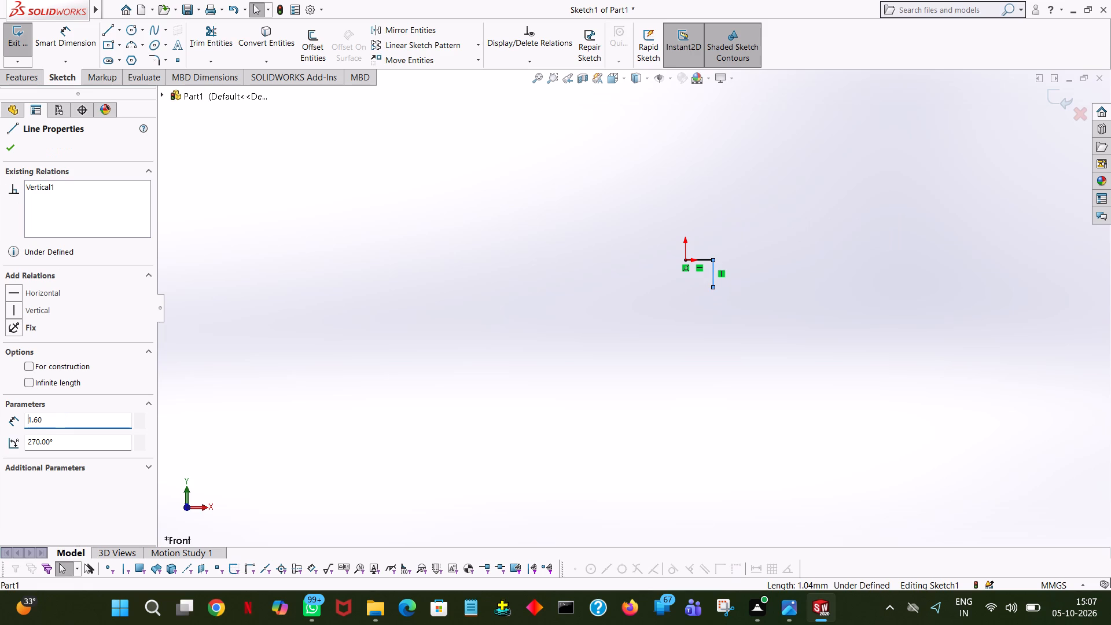
click(3, 148)
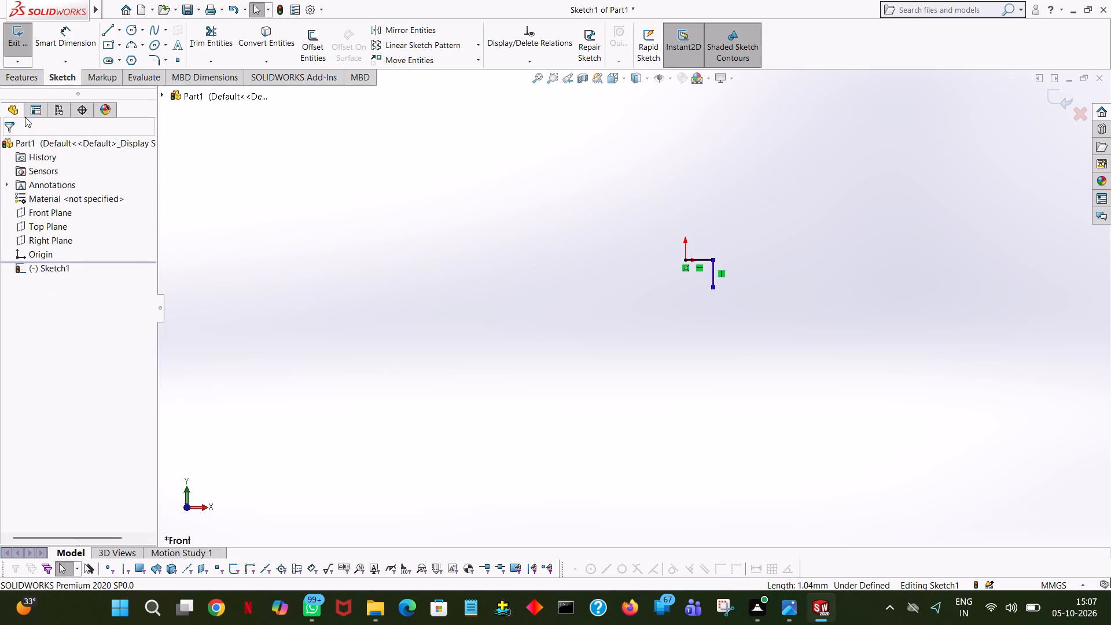
Draw a horizontal line along positive X from the vertical line's lower end, with its length set to 14-1.6 mm.
click(108, 32)
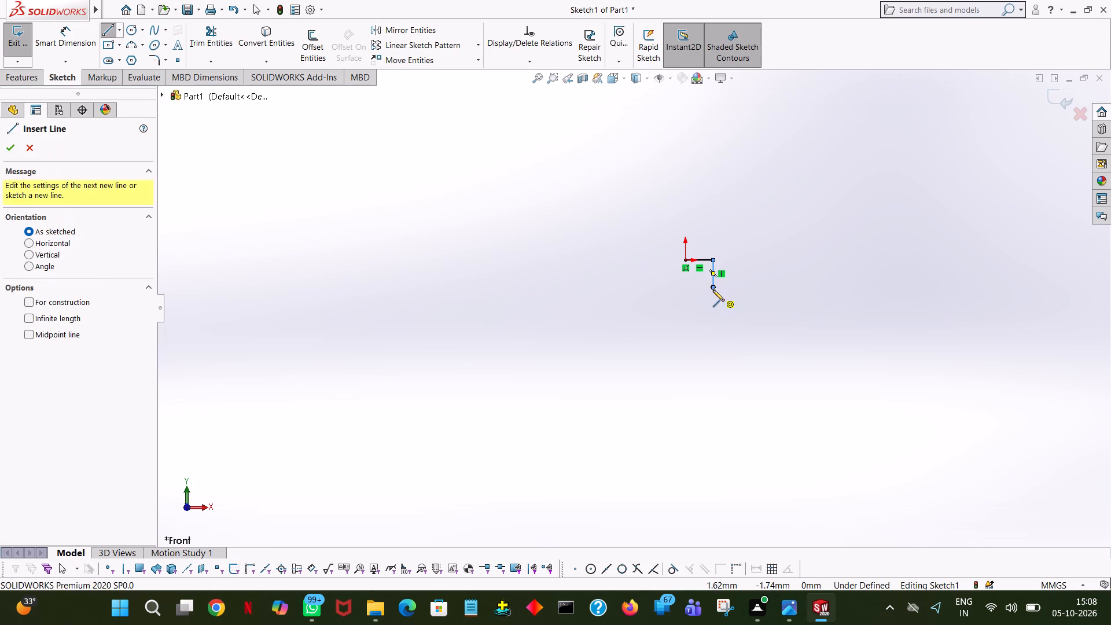
click(713, 287)
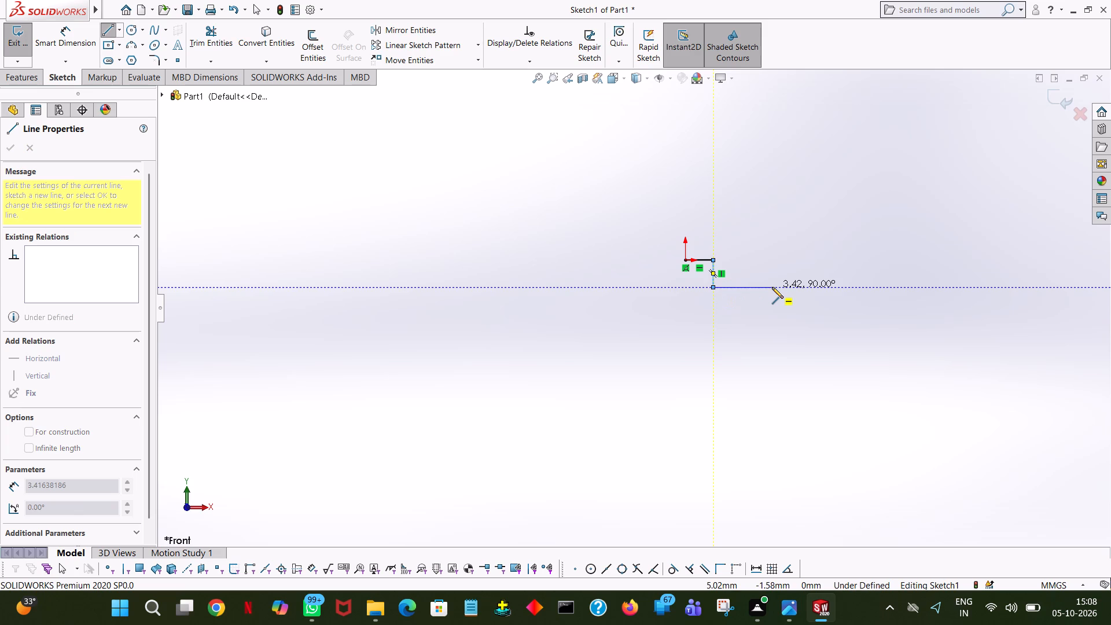
click(772, 287)
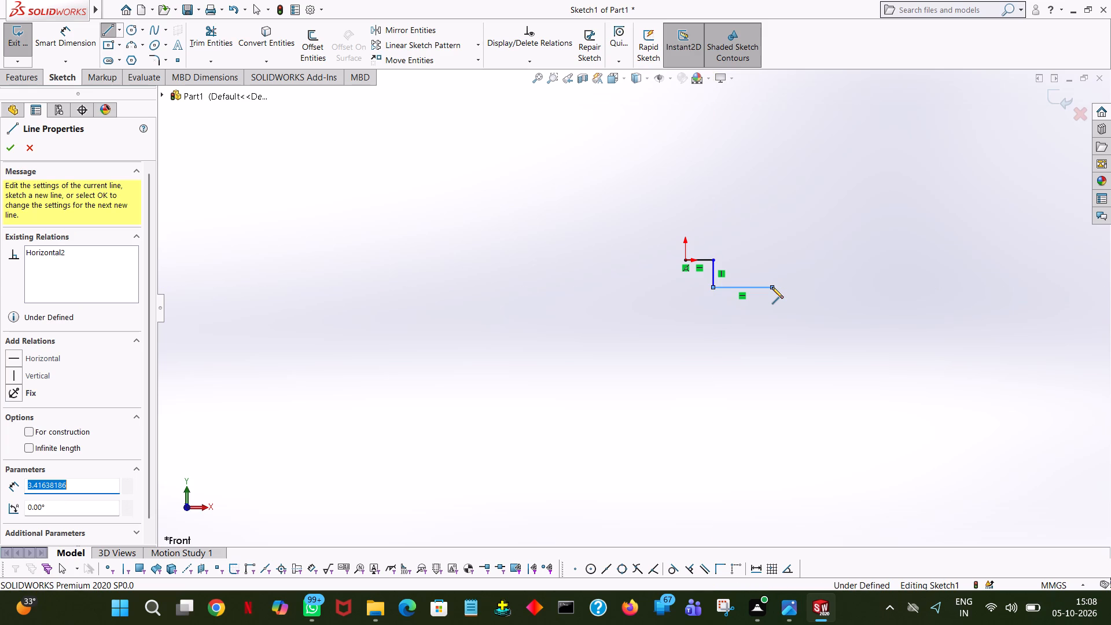
text(14)
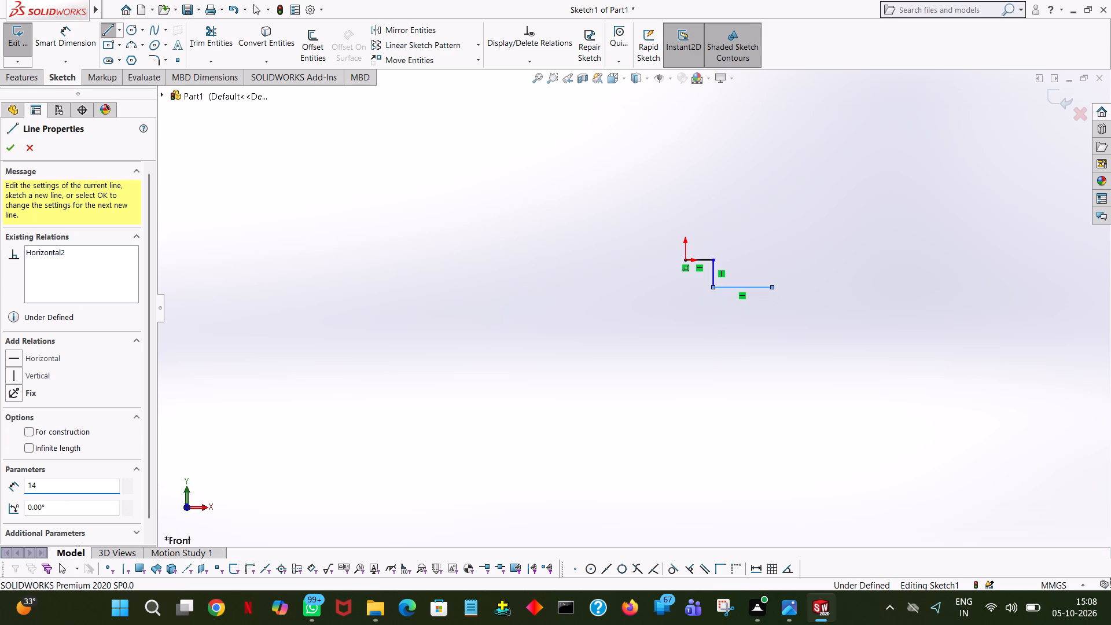
key(1)
key(BackSpace)
key(minus)
text(1.6)
key(Return)
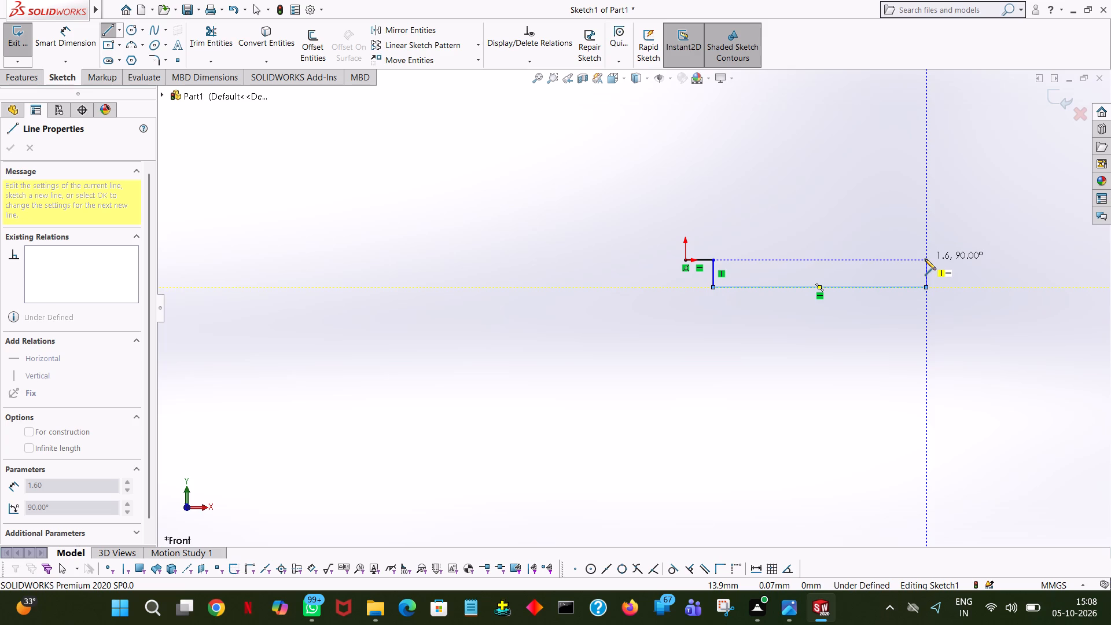
Draw a vertical line upward from the bottom line's far end and set its length to 6 mm.
click(928, 222)
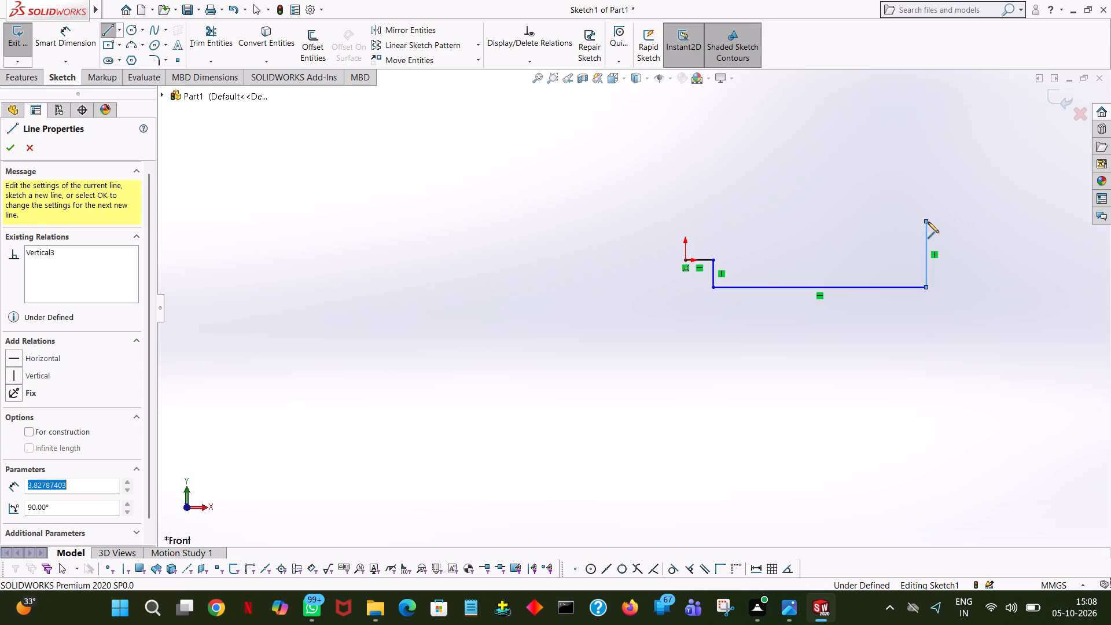
key(6)
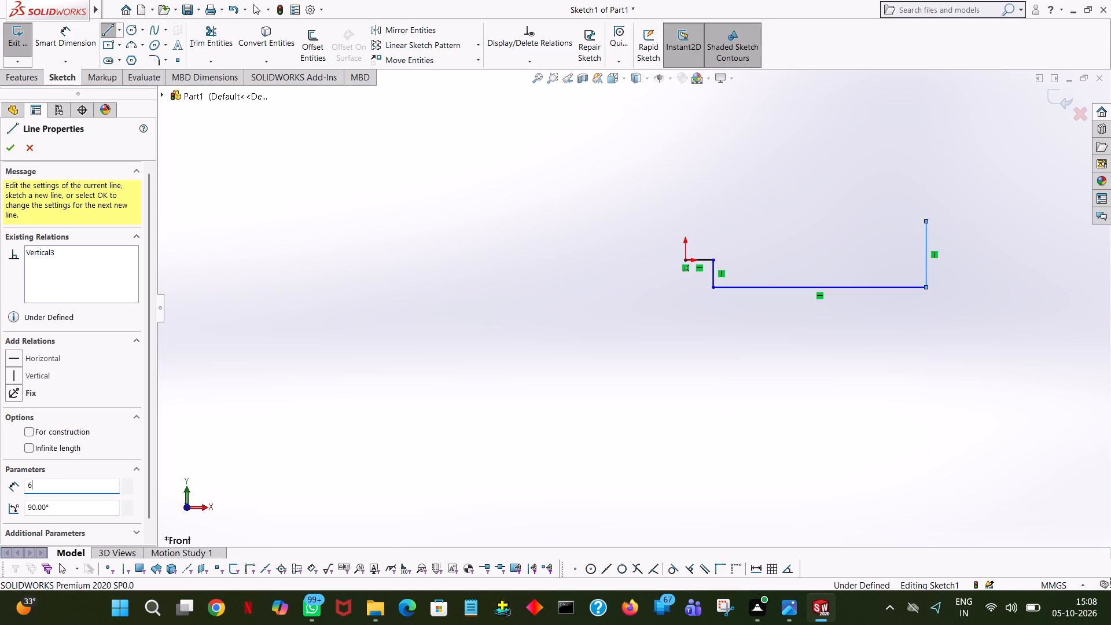
key(Return)
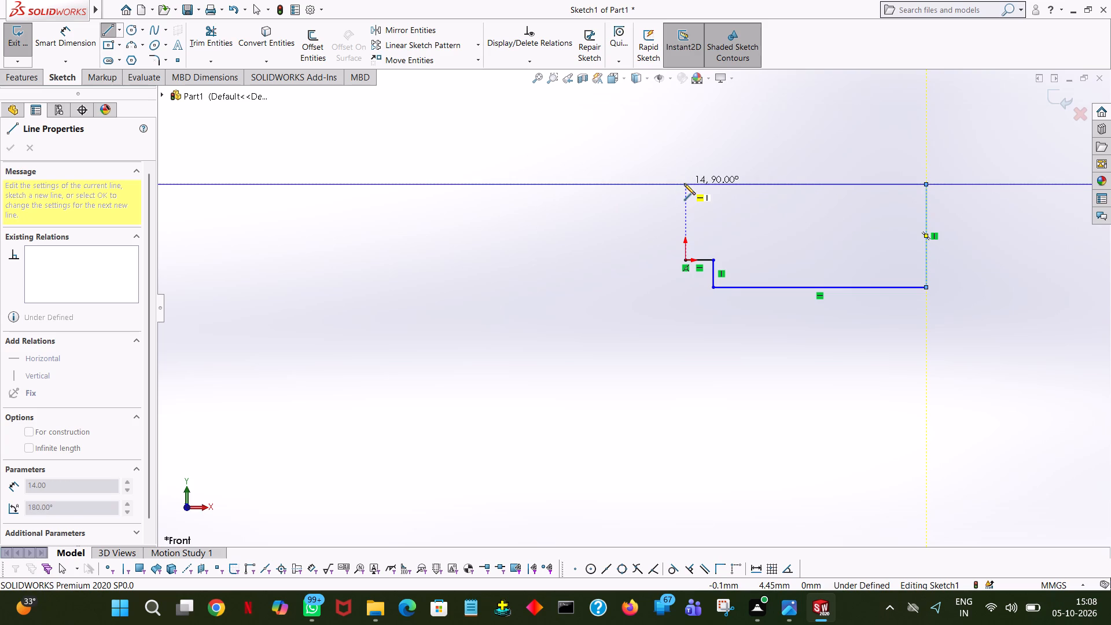
Close the profile with a 14 mm horizontal top line and a vertical line down to the origin.
click(684, 183)
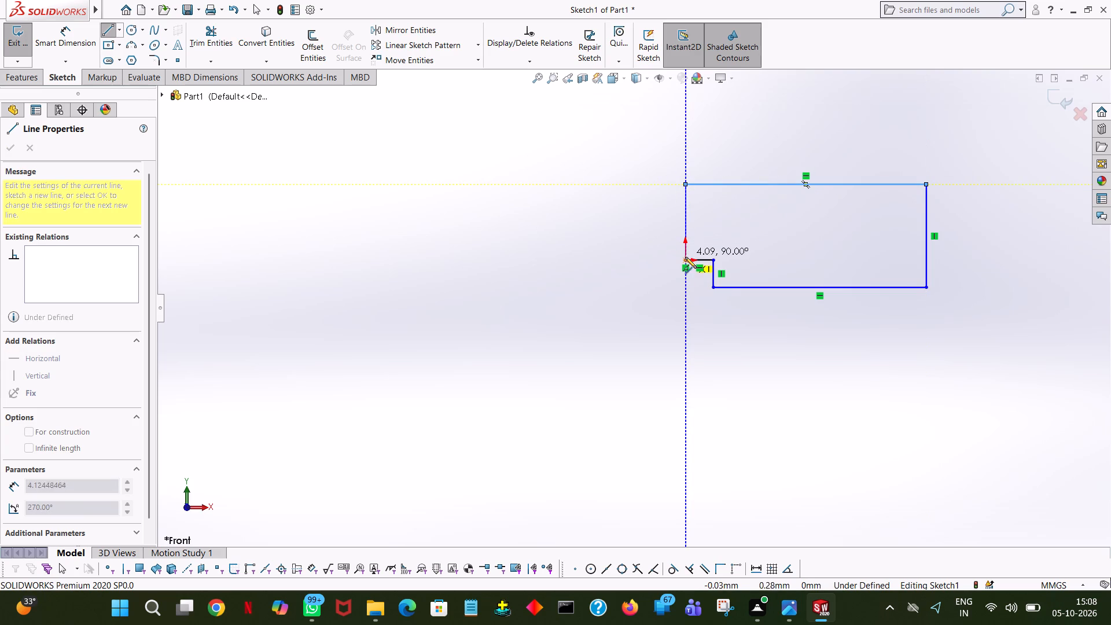
click(685, 261)
right_click(685, 261)
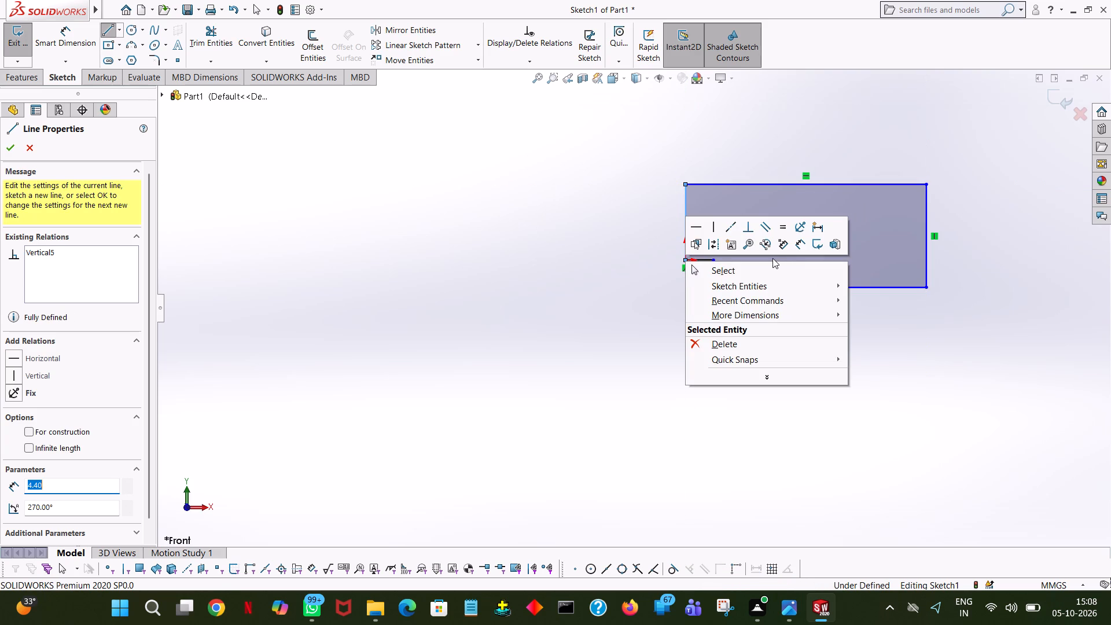
click(726, 267)
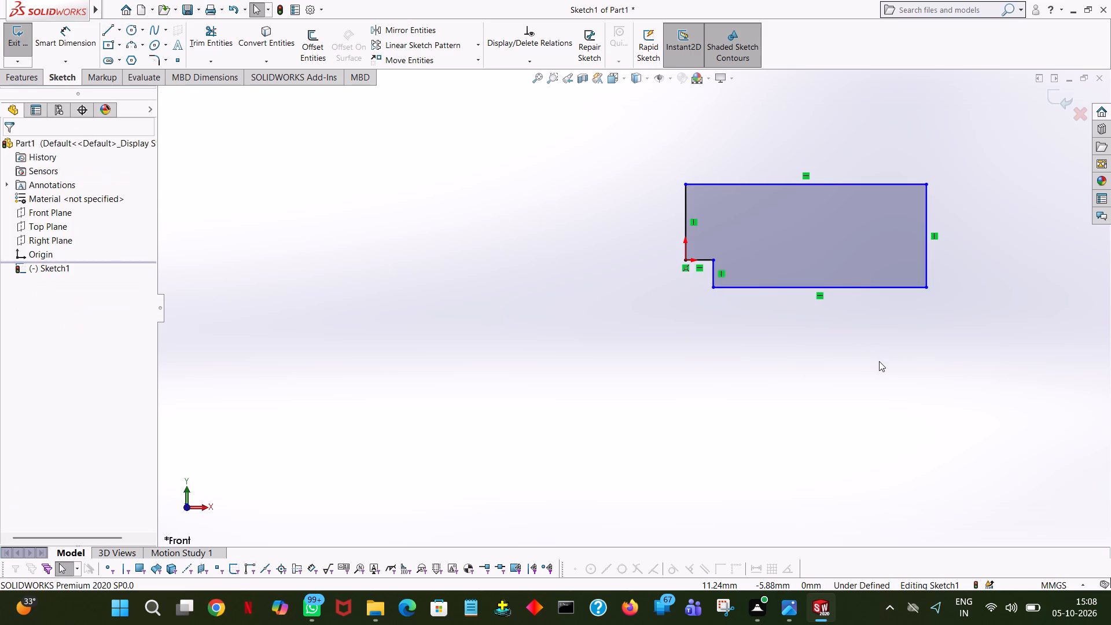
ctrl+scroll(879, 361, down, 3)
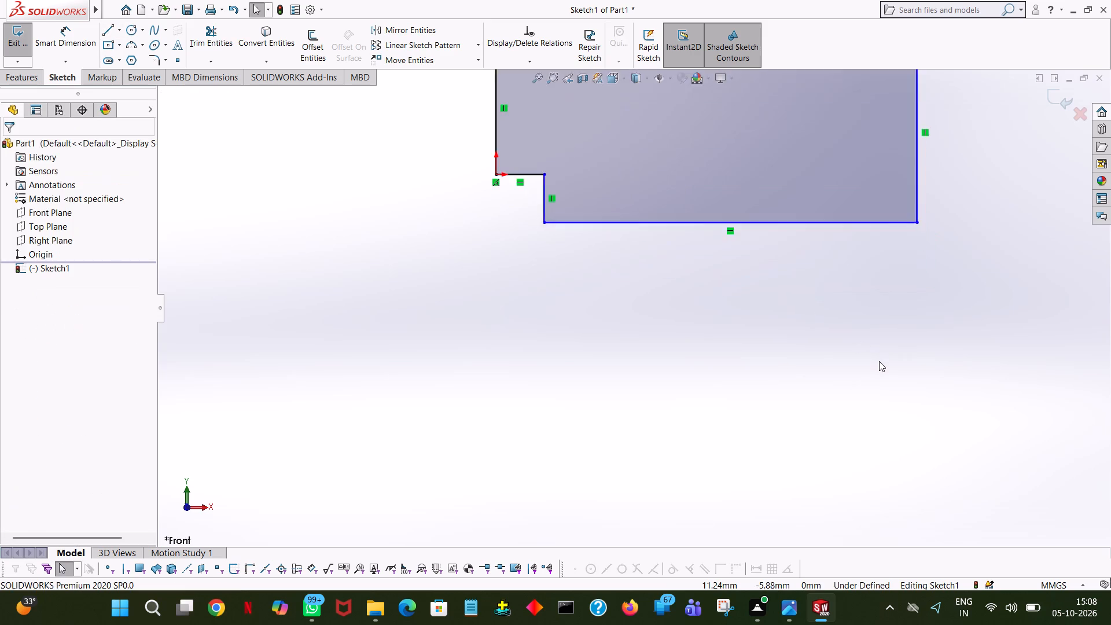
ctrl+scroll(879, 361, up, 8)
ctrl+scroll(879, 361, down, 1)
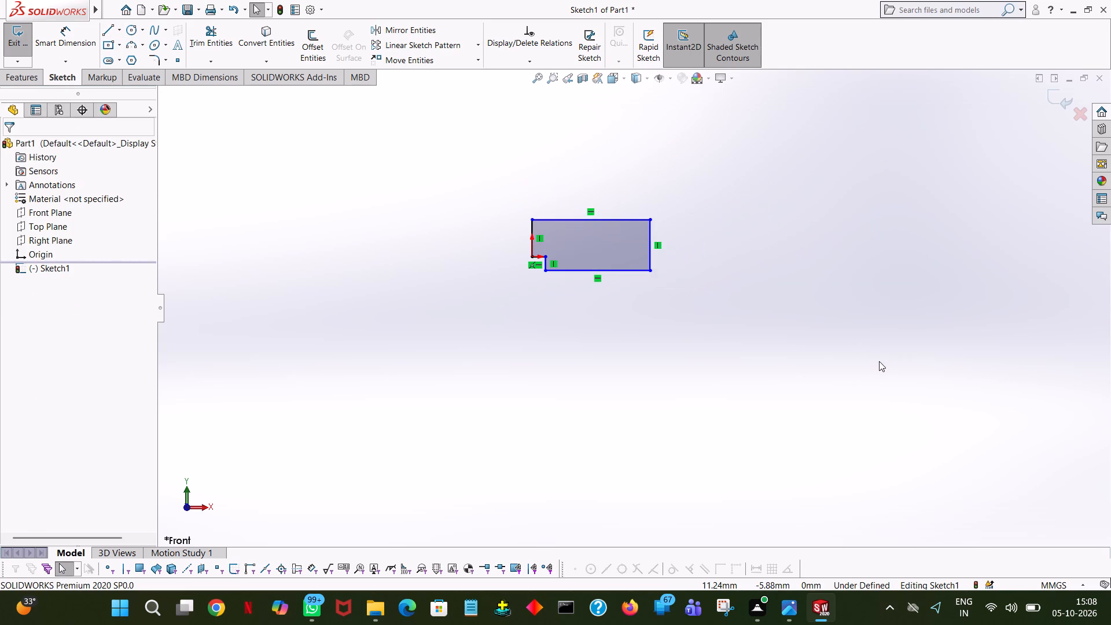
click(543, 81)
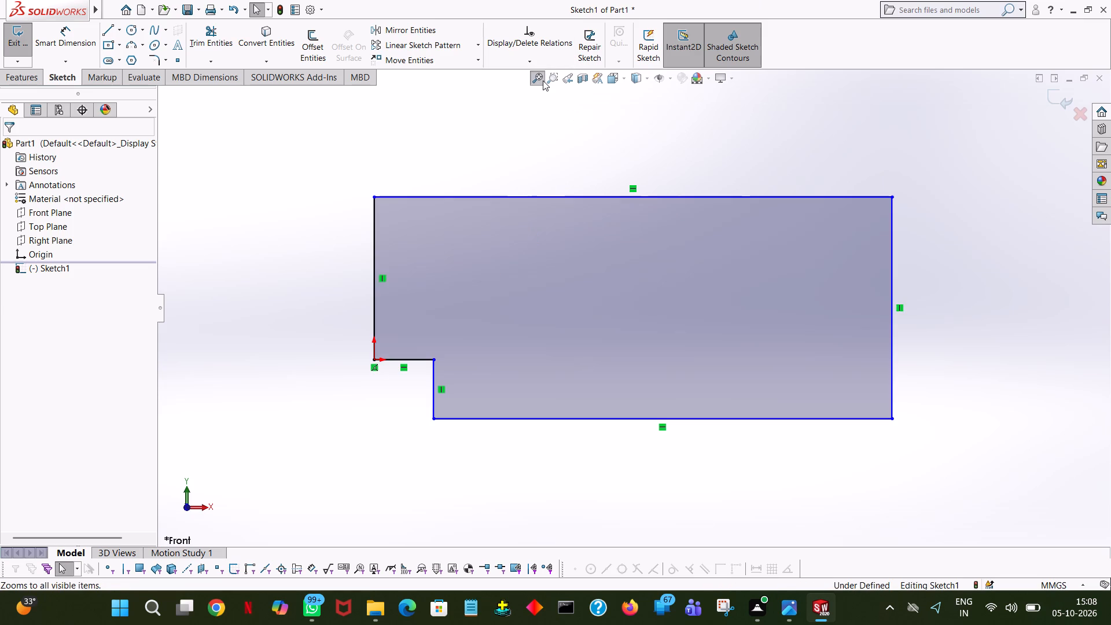
Draw a horizontal line from the origin along negative X, away from the profile, and set its length to 20 mm.
ctrl+scroll(455, 175, down, 2)
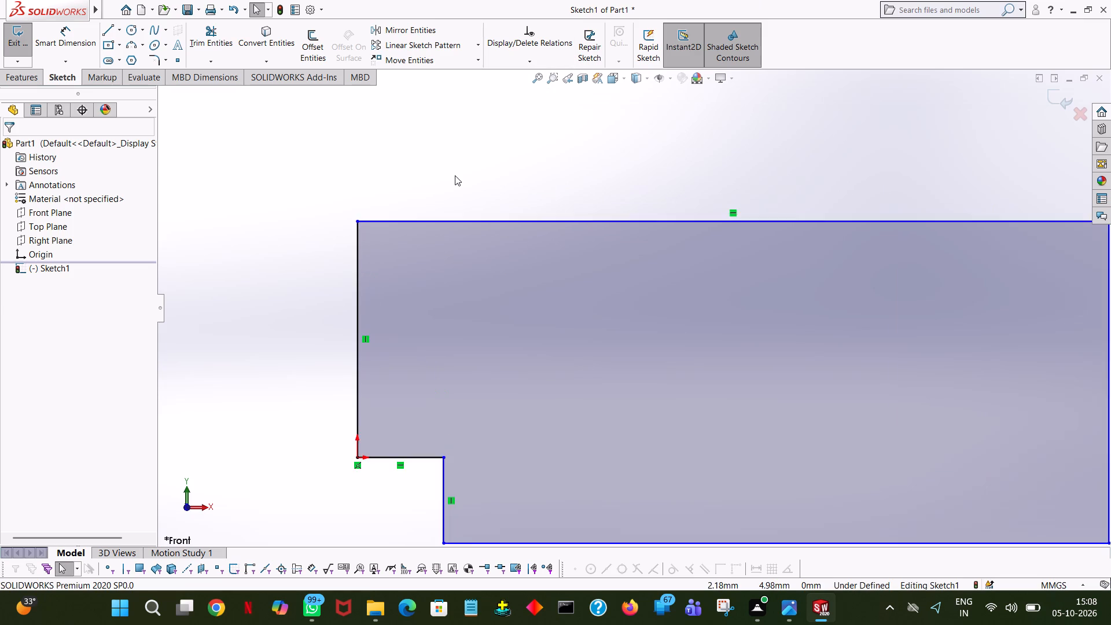
ctrl+scroll(455, 175, up, 9)
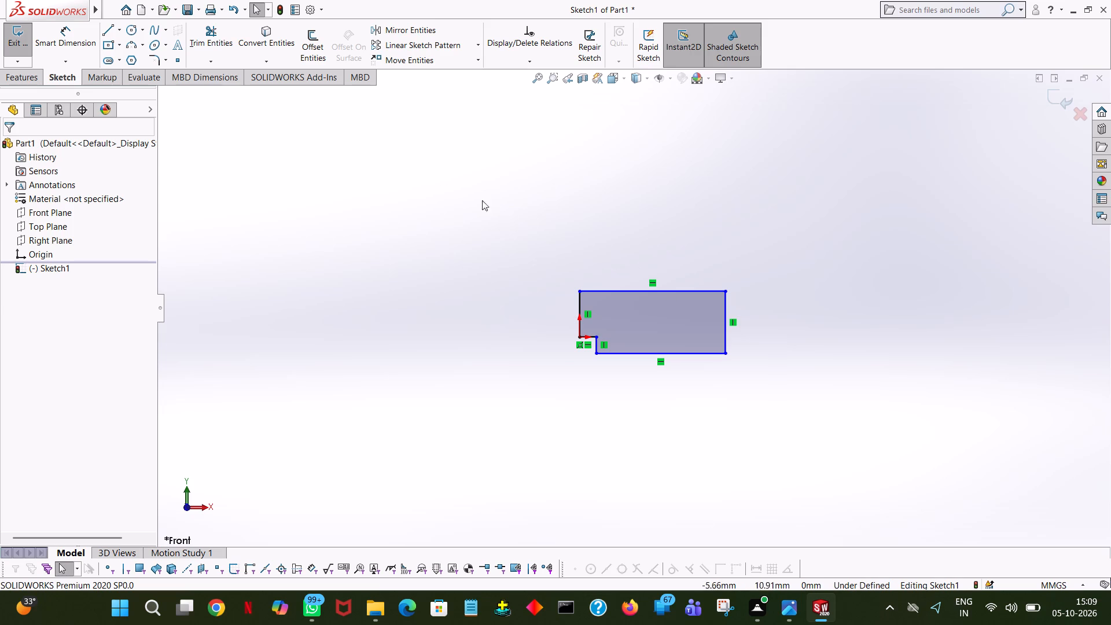
click(105, 29)
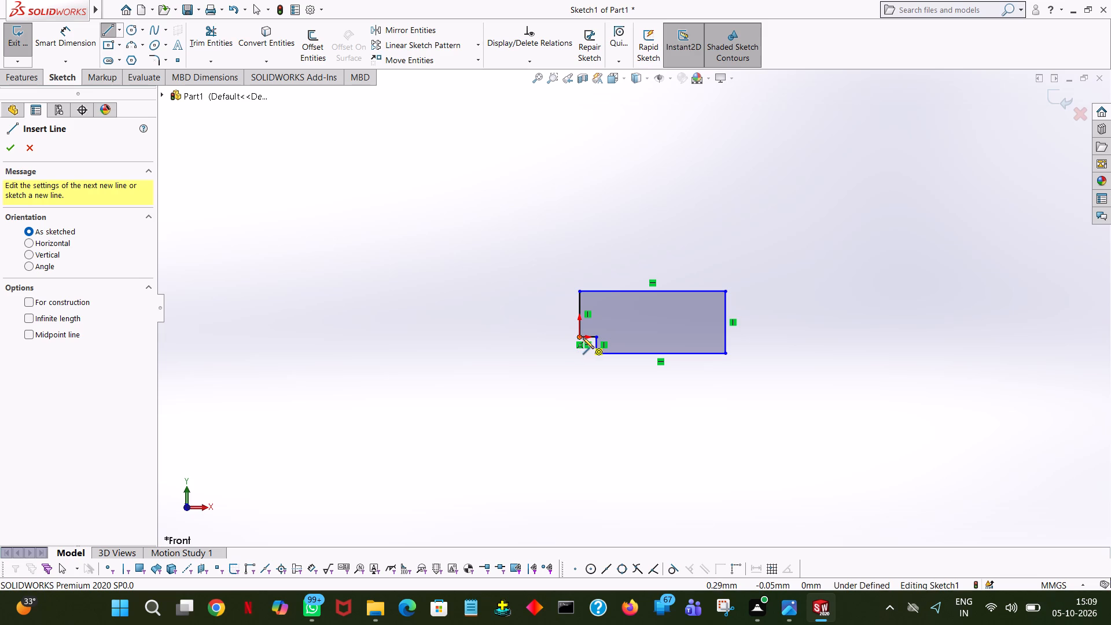
click(577, 338)
click(463, 338)
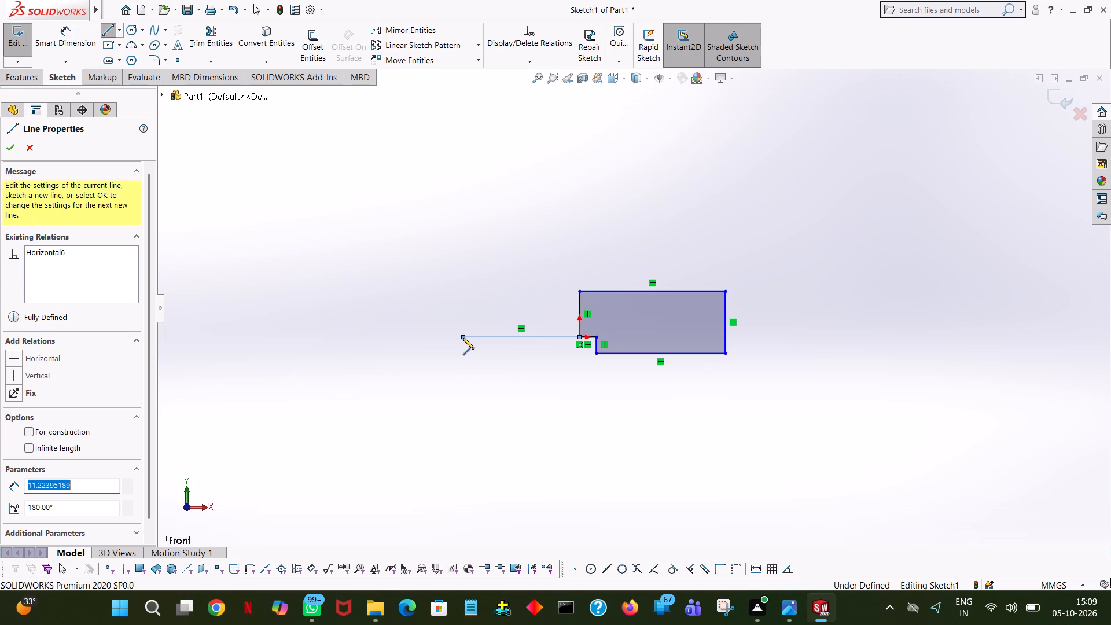
text(20)
key(Return)
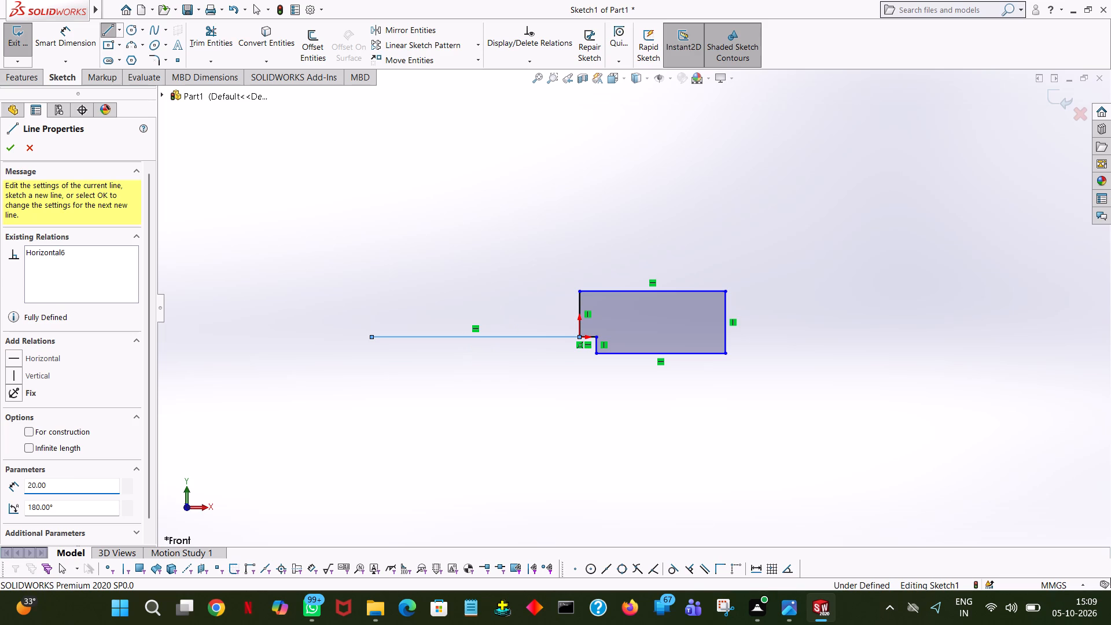
Draw a vertical line upward from the 20 mm line's far end, set its length to 24 mm, and finish the line chain.
click(369, 145)
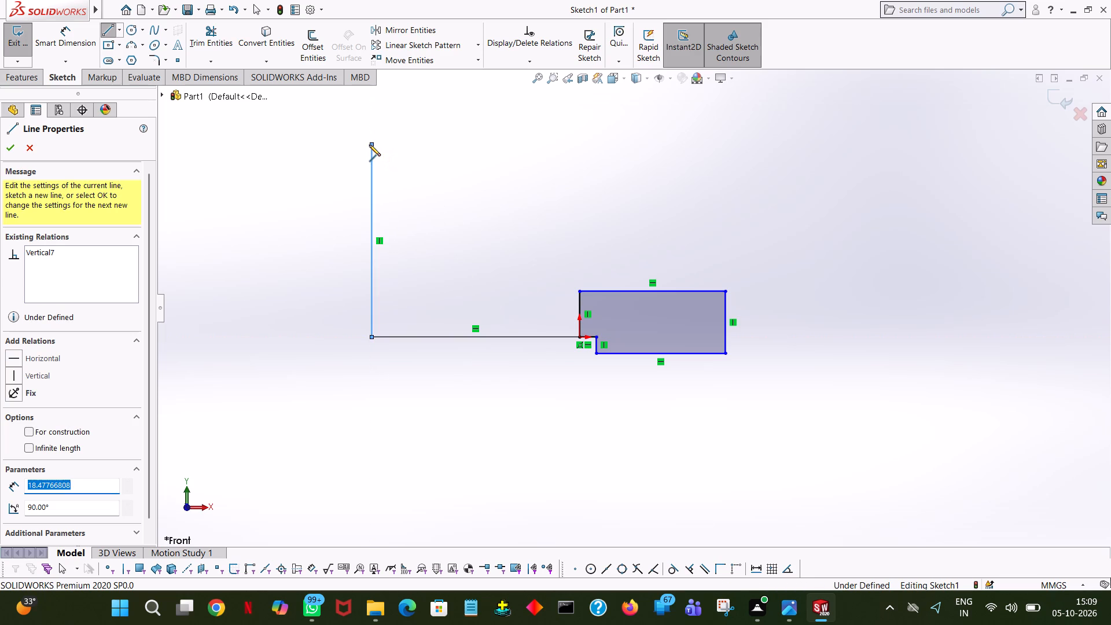
text(24)
key(Return)
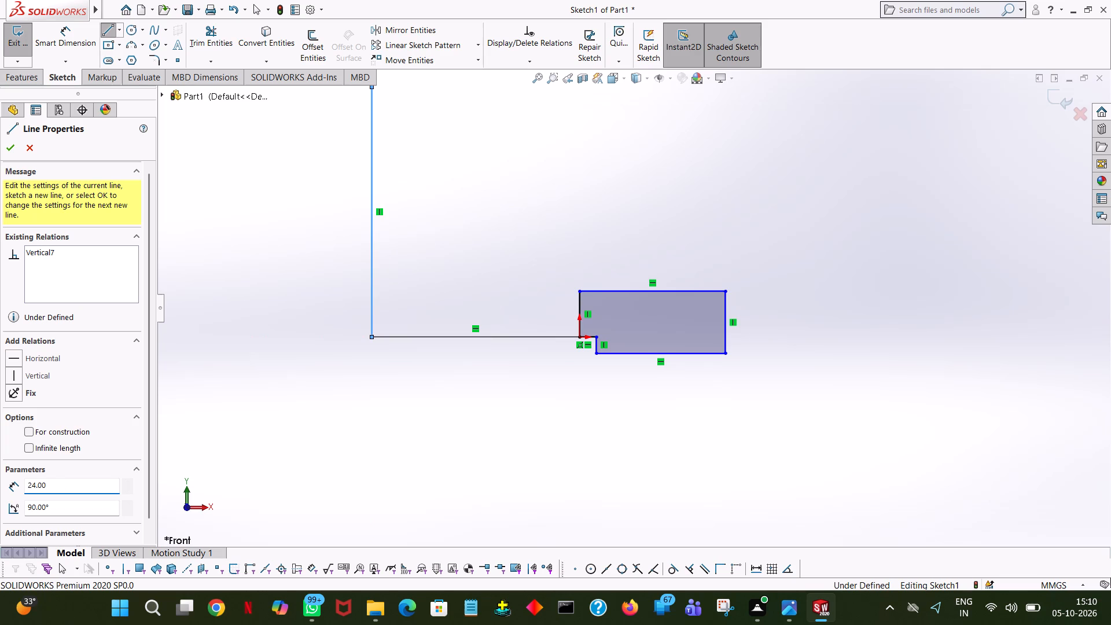
right_click(369, 145)
click(391, 161)
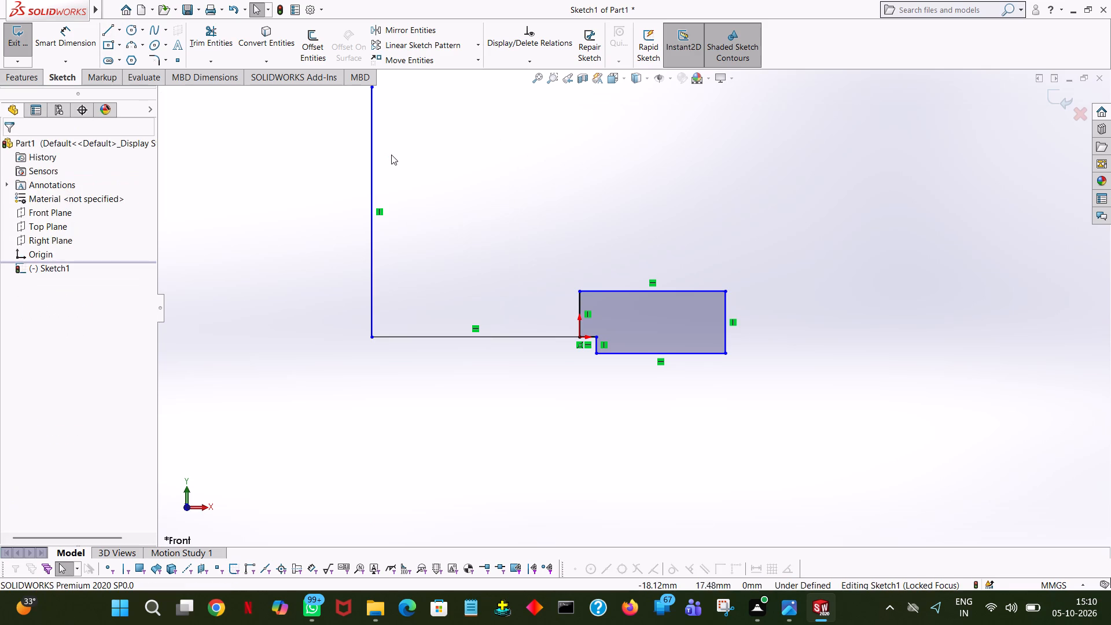
Draw a circle centred on the upper endpoint of the 24 mm vertical line.
ctrl+middle_drag(490, 196, 535, 301)
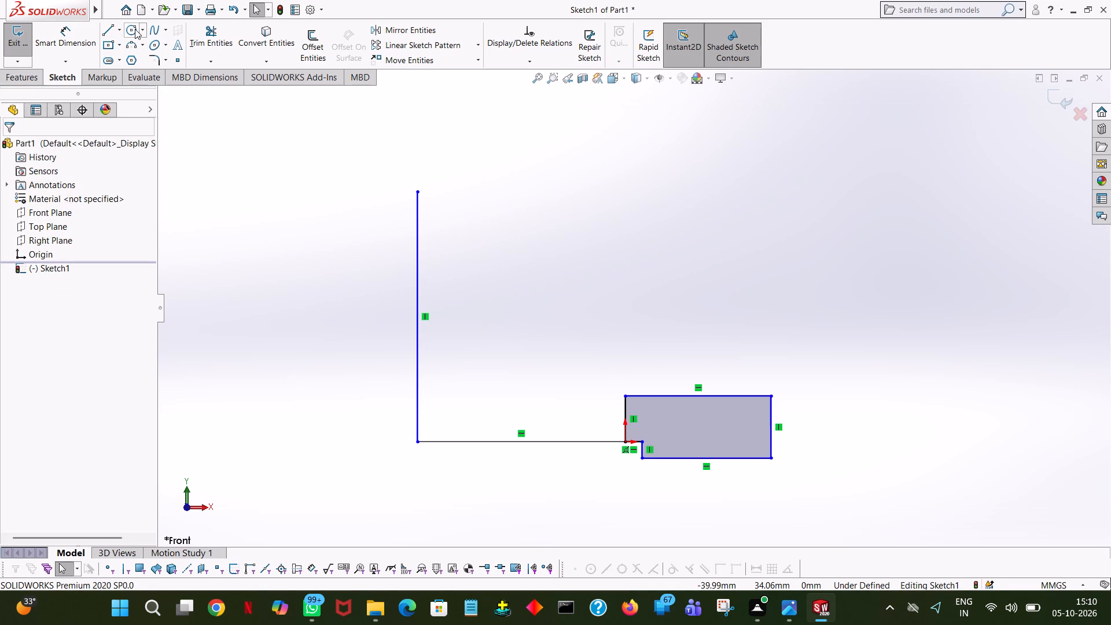
click(132, 29)
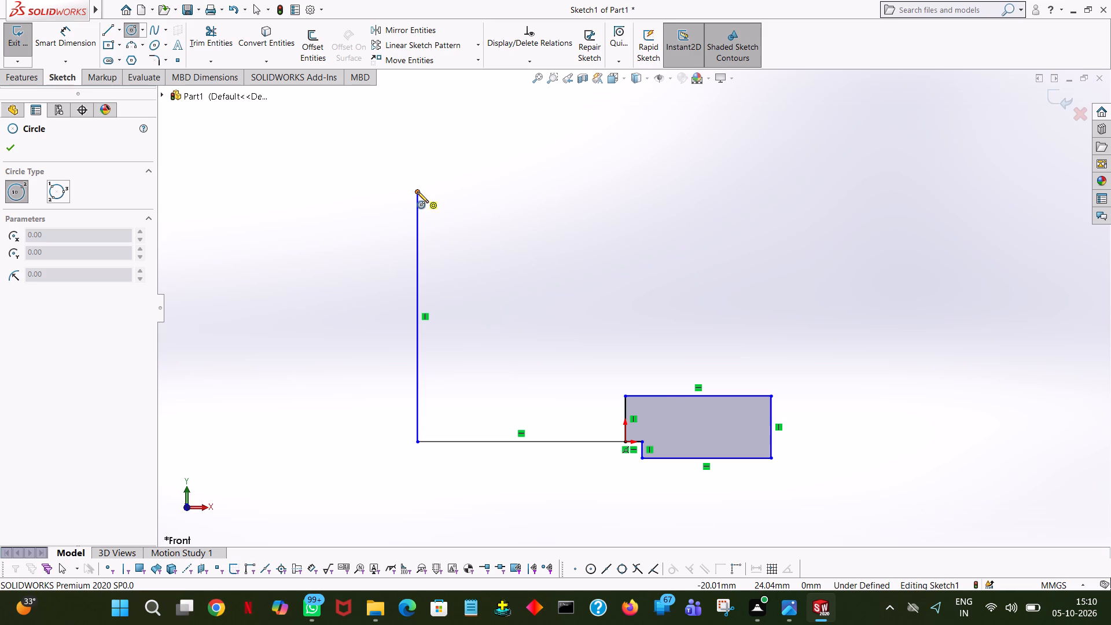
click(417, 192)
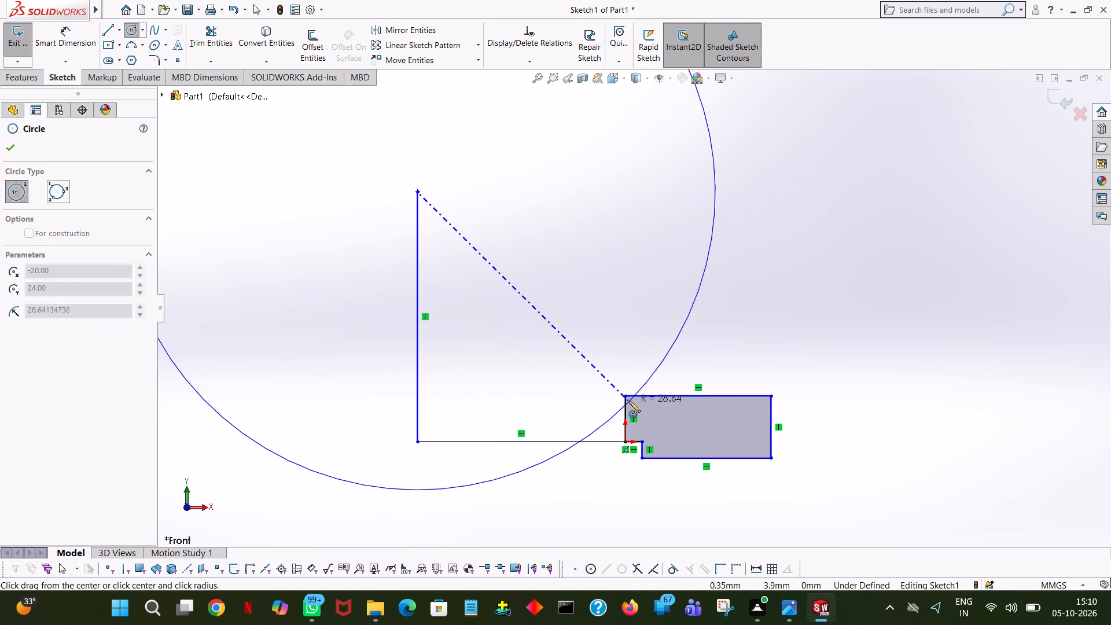
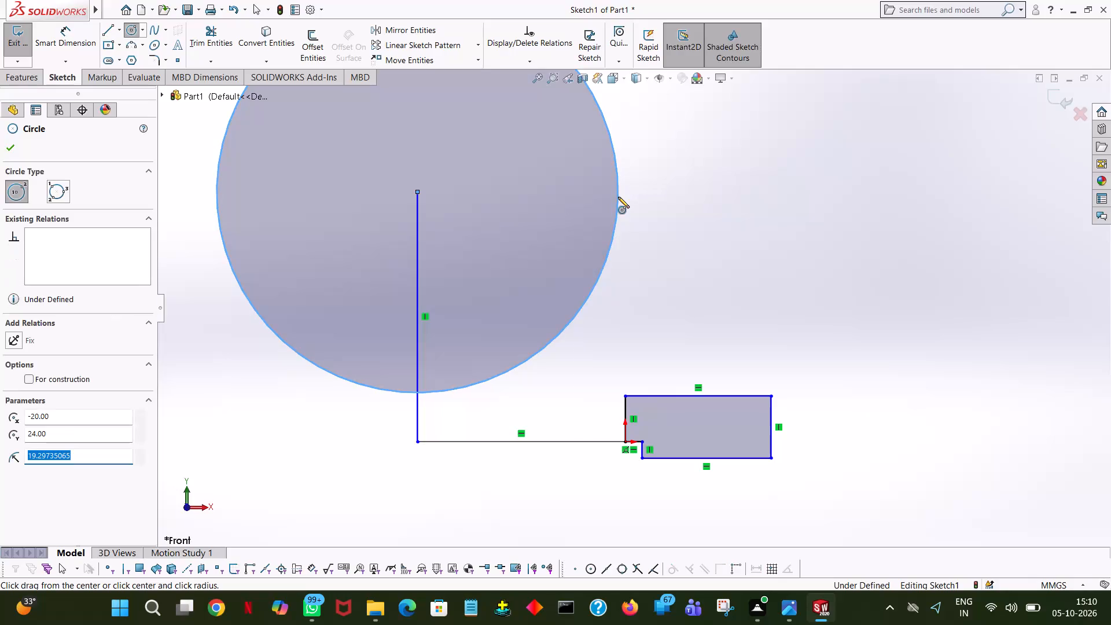
Set the circle's radius to 20 mm.
text(20)
key(Return)
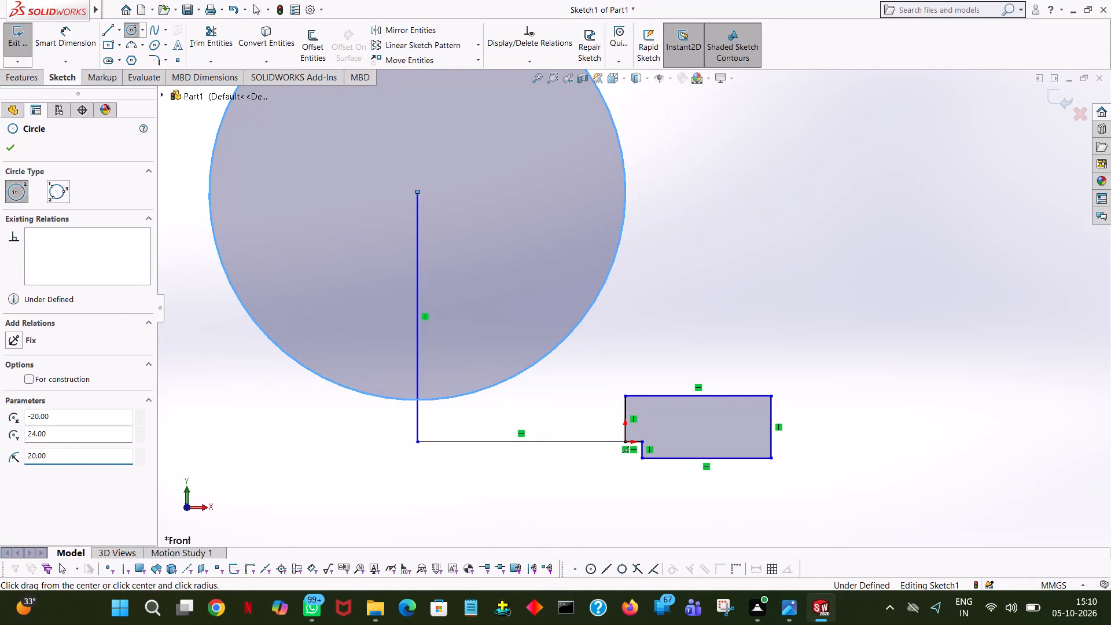
click(5, 148)
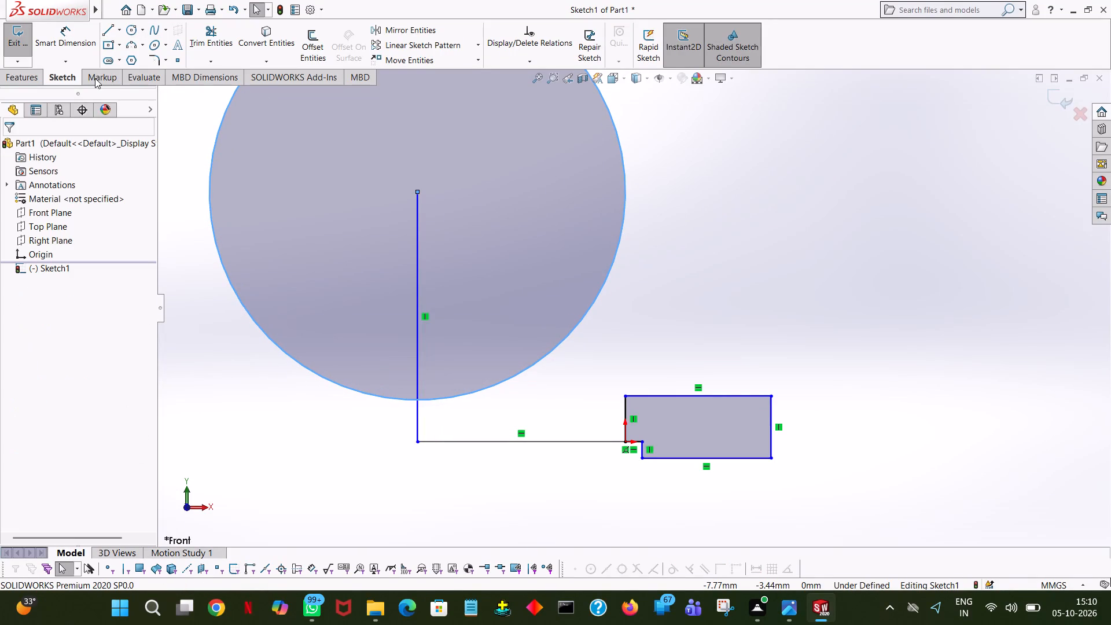
Draw a vertical line from the circle's right quadrant point down to the stepped profile's upper inner corner, and finish the chain.
click(102, 27)
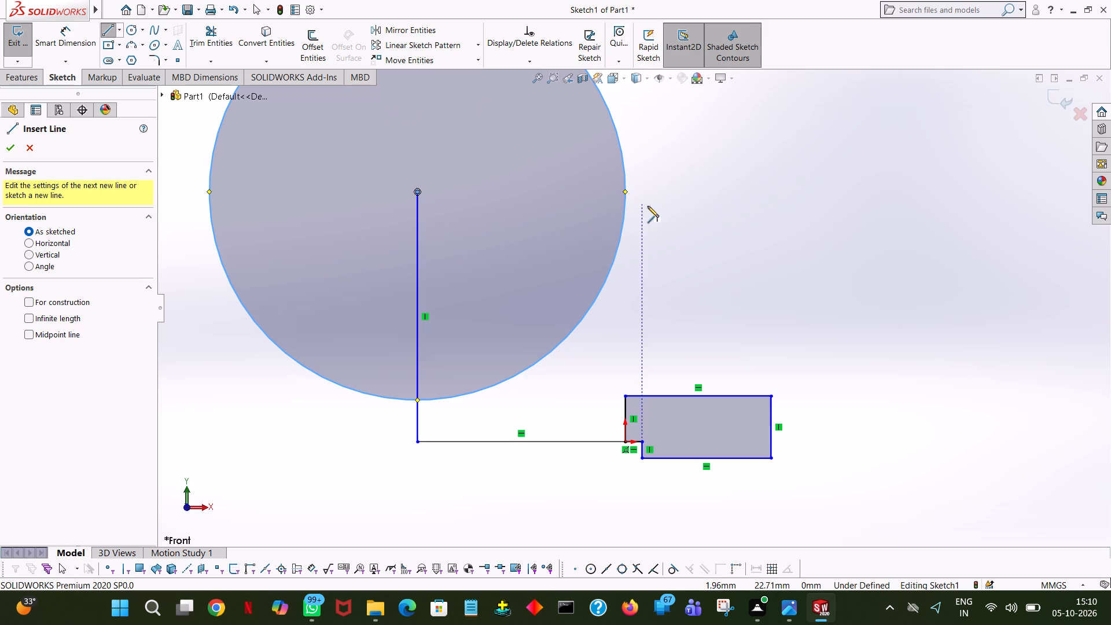
click(626, 190)
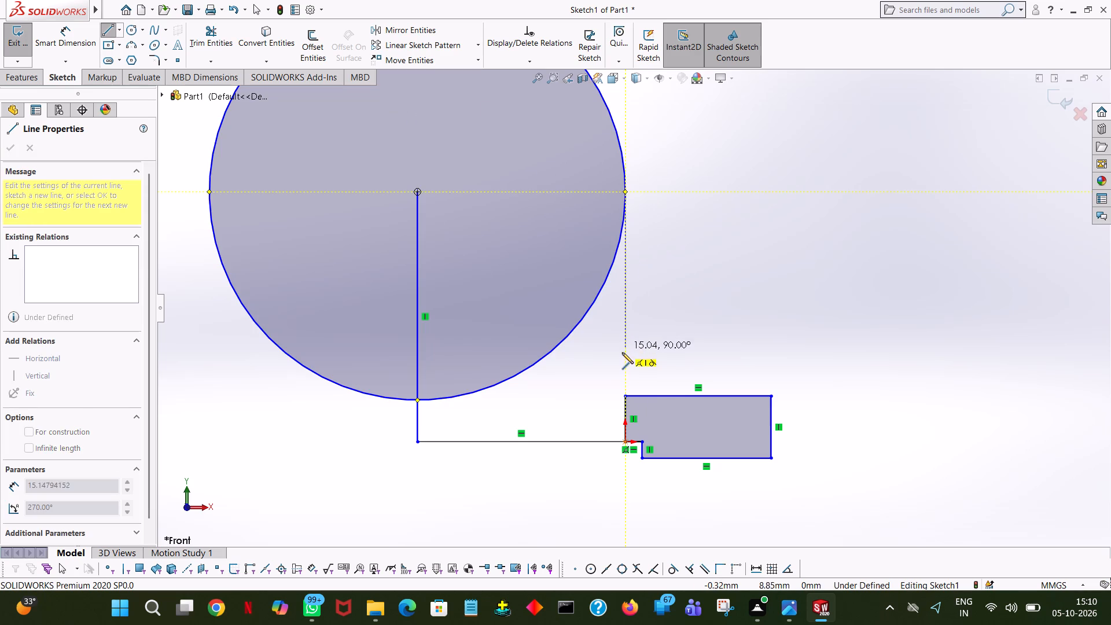
click(624, 396)
right_click(624, 396)
click(648, 399)
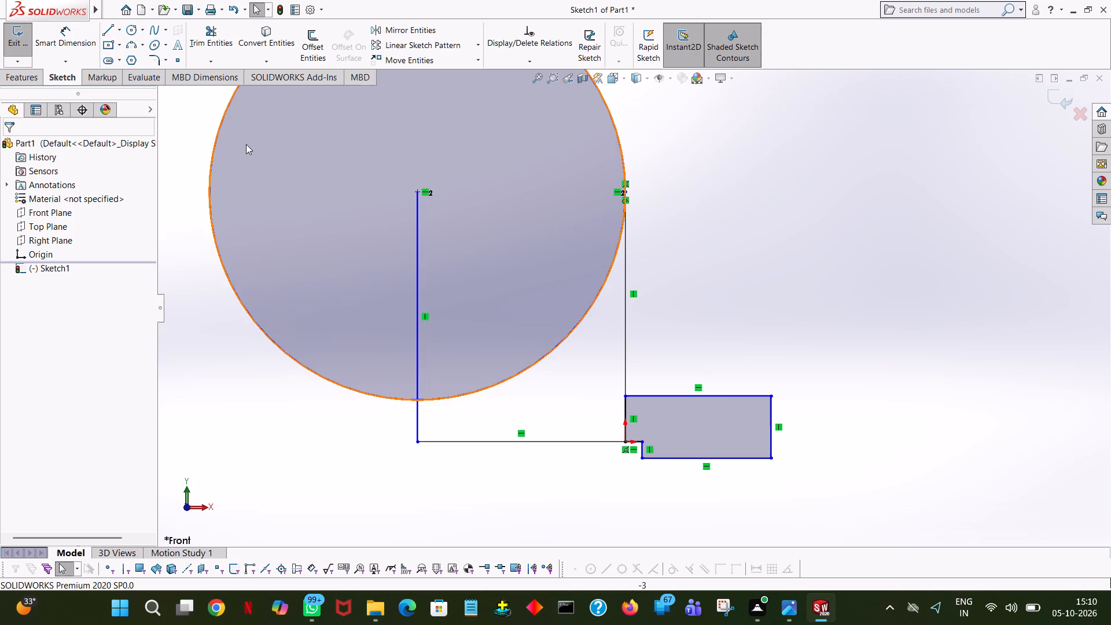
Draw a vertical line about 19.6 mm long down from the circle's left quadrant point, level with the stepped profile's top edge.
ctrl+middle_drag(185, 219, 344, 300)
ctrl+scroll(391, 276, down, 2)
ctrl+scroll(391, 276, up, 5)
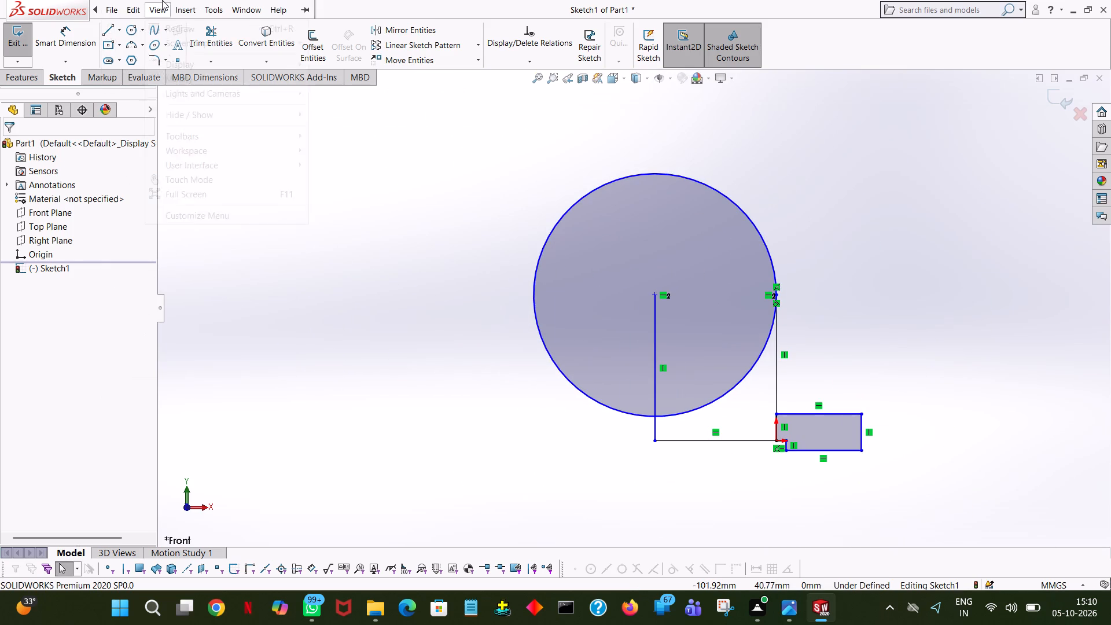
click(104, 29)
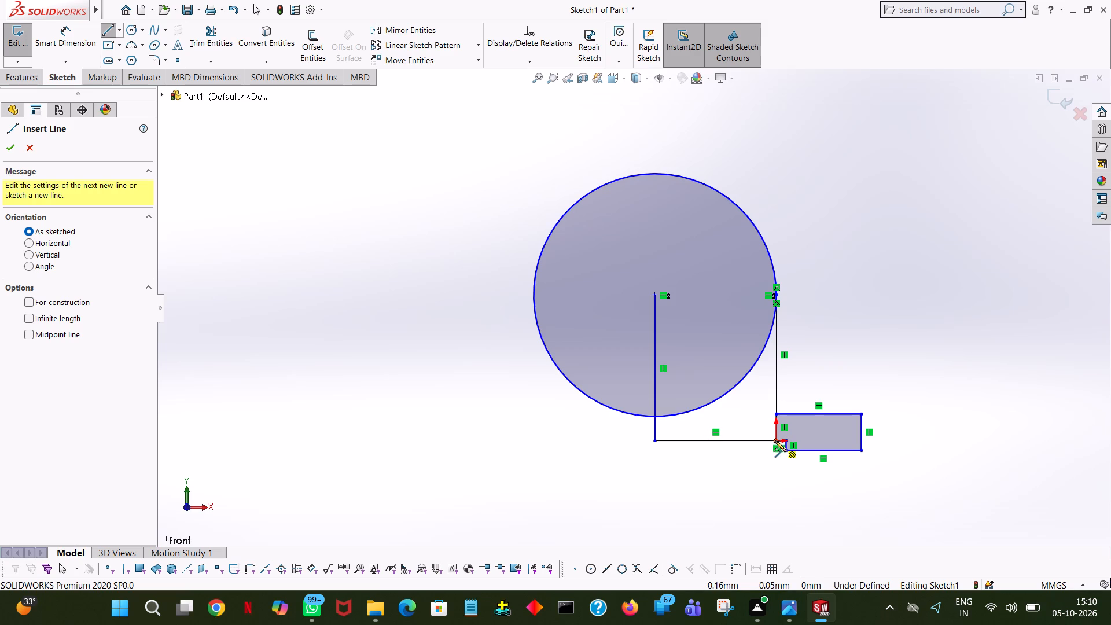
click(532, 295)
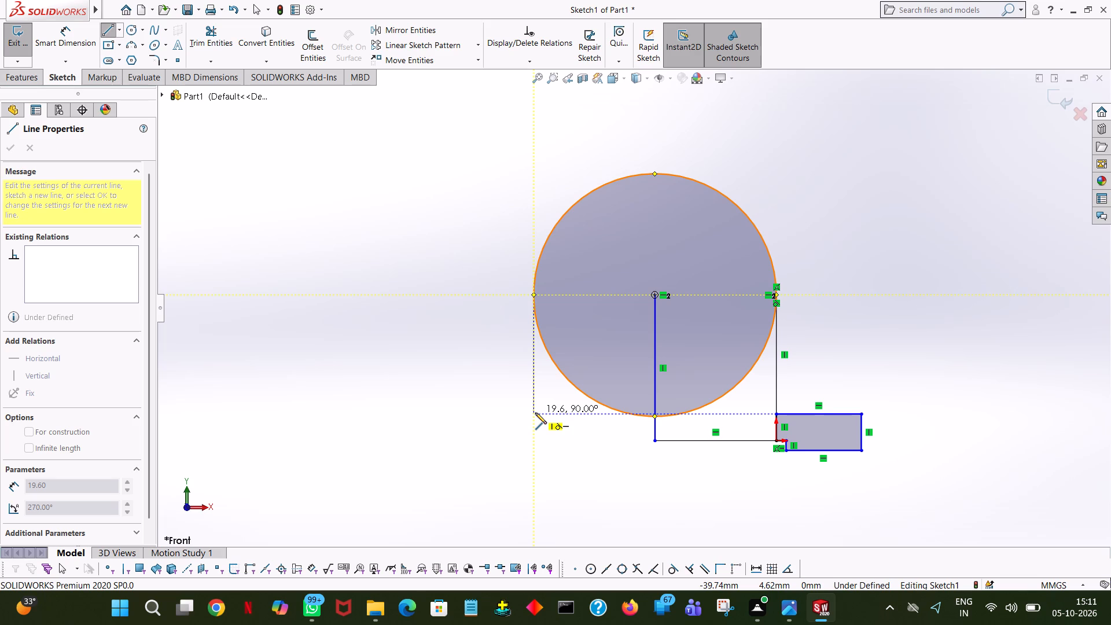
click(535, 413)
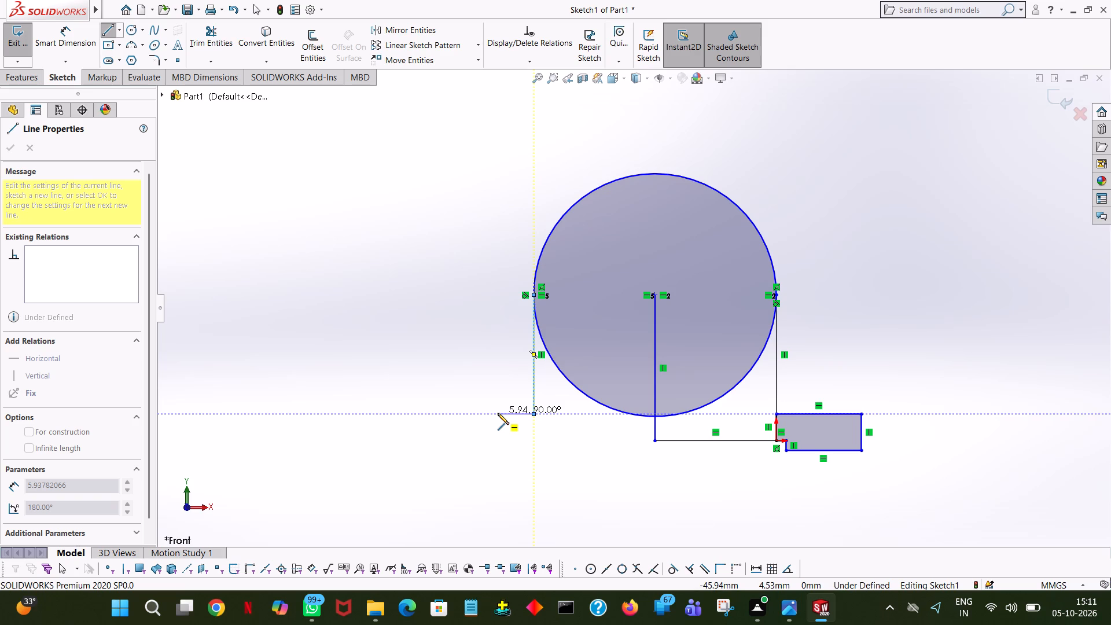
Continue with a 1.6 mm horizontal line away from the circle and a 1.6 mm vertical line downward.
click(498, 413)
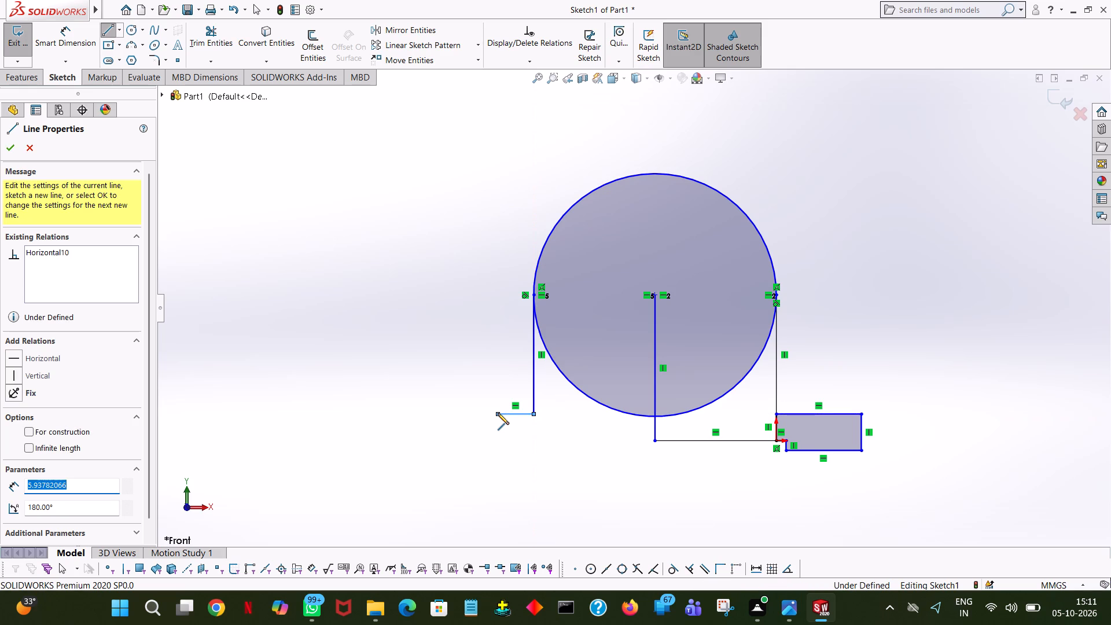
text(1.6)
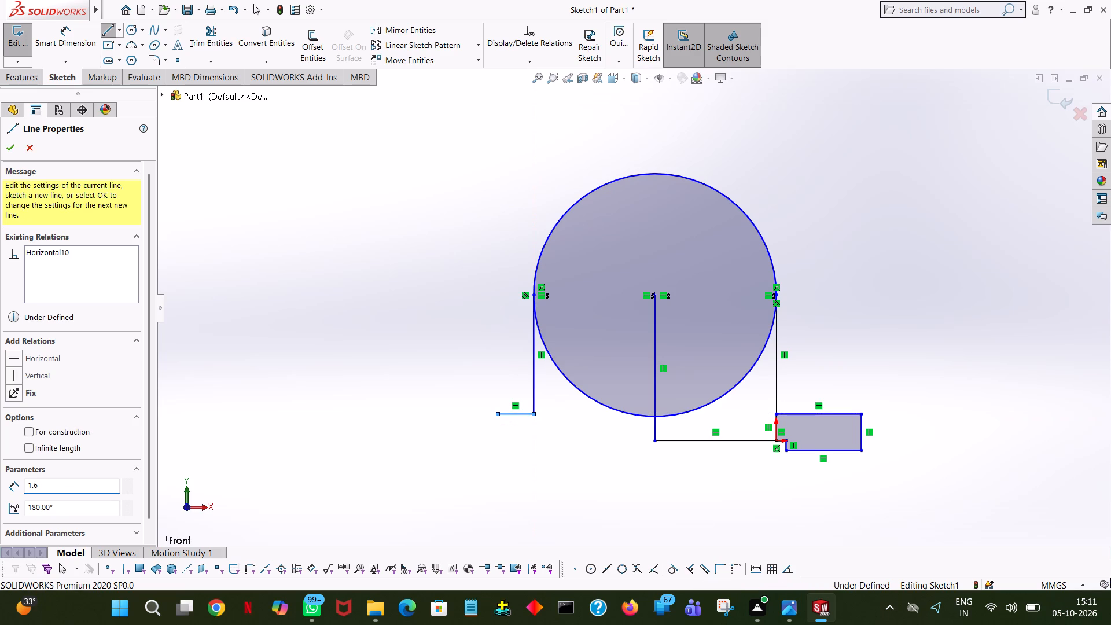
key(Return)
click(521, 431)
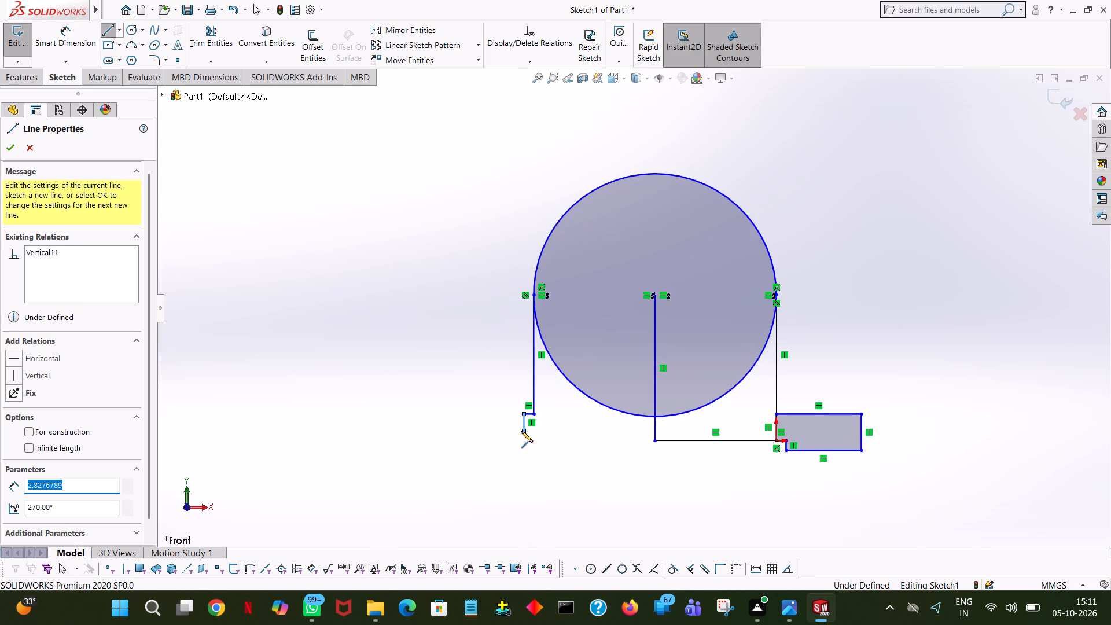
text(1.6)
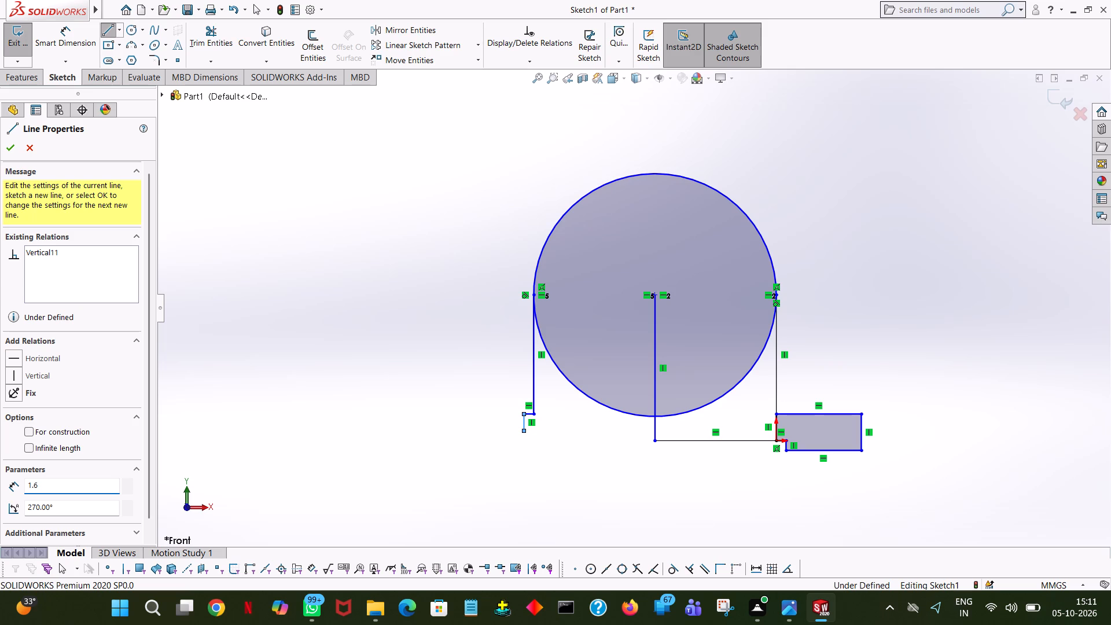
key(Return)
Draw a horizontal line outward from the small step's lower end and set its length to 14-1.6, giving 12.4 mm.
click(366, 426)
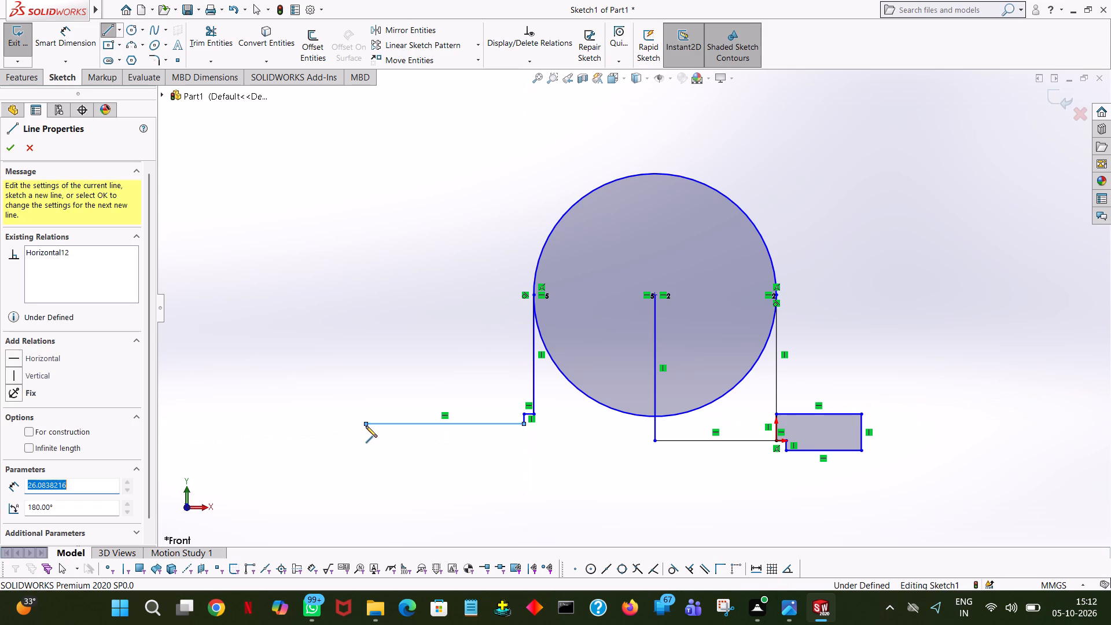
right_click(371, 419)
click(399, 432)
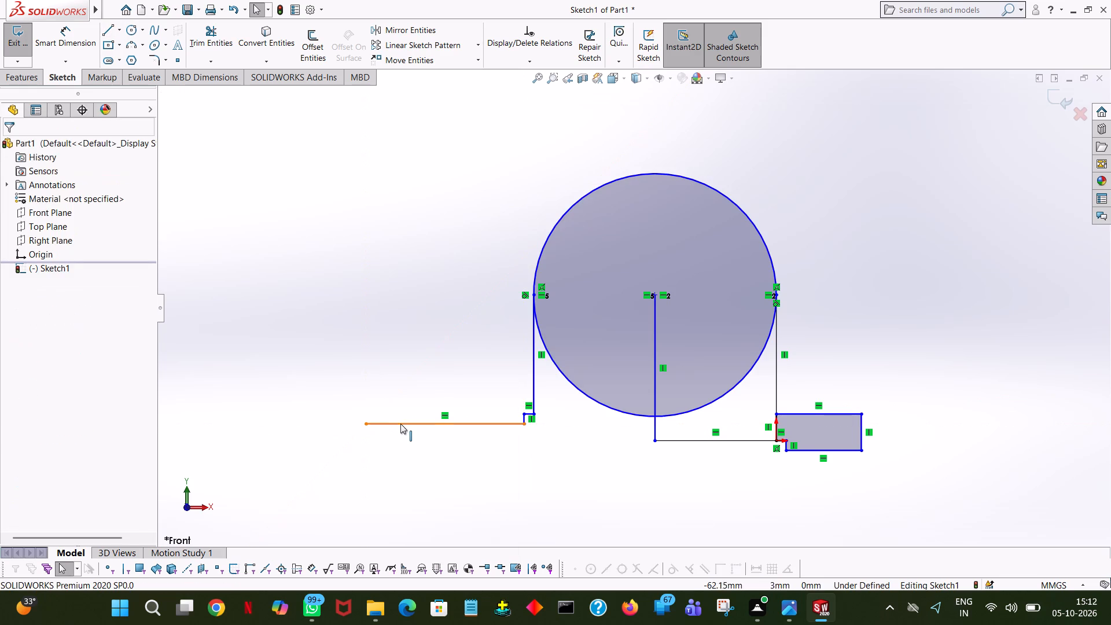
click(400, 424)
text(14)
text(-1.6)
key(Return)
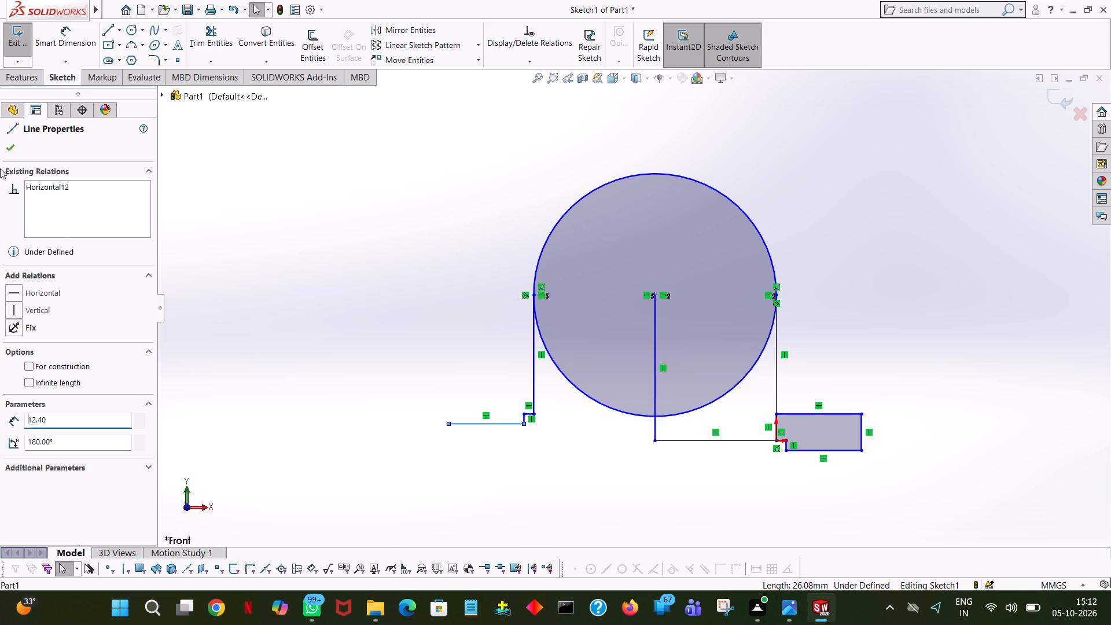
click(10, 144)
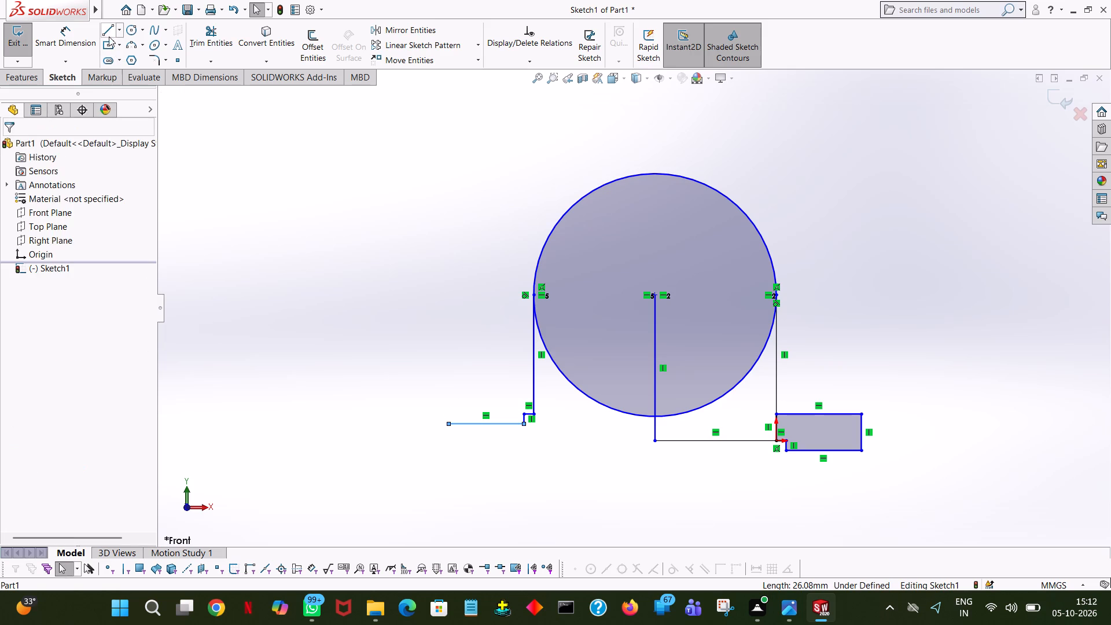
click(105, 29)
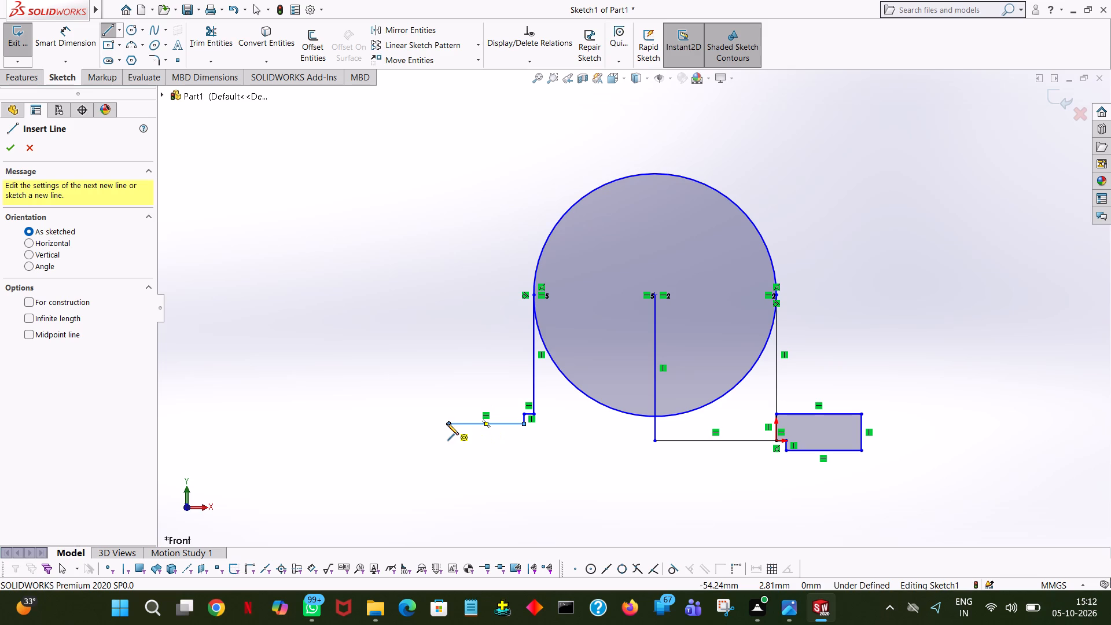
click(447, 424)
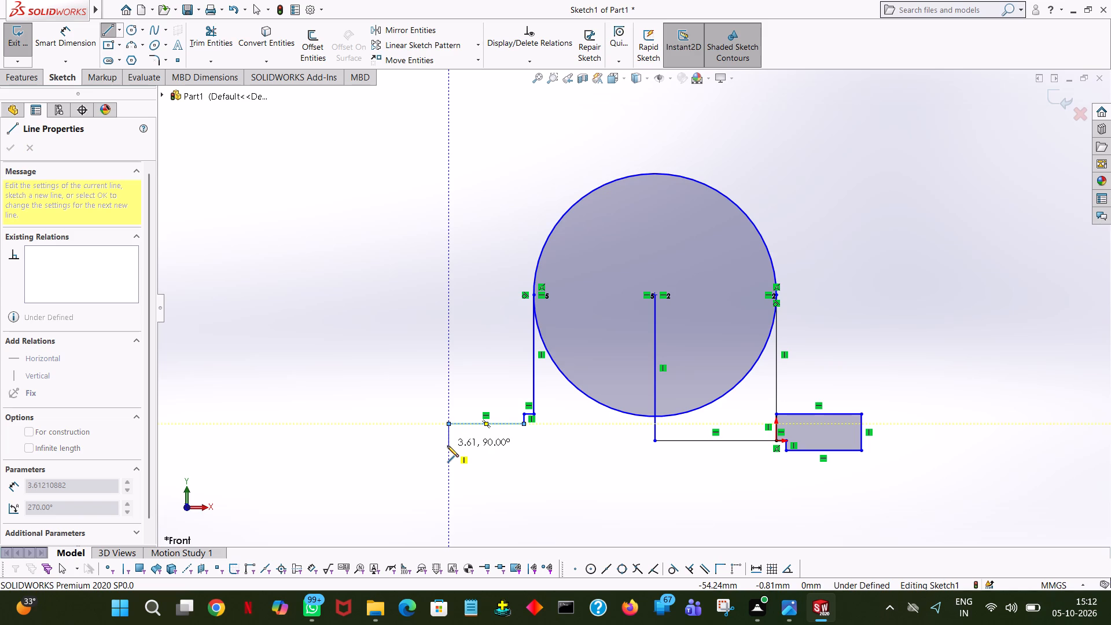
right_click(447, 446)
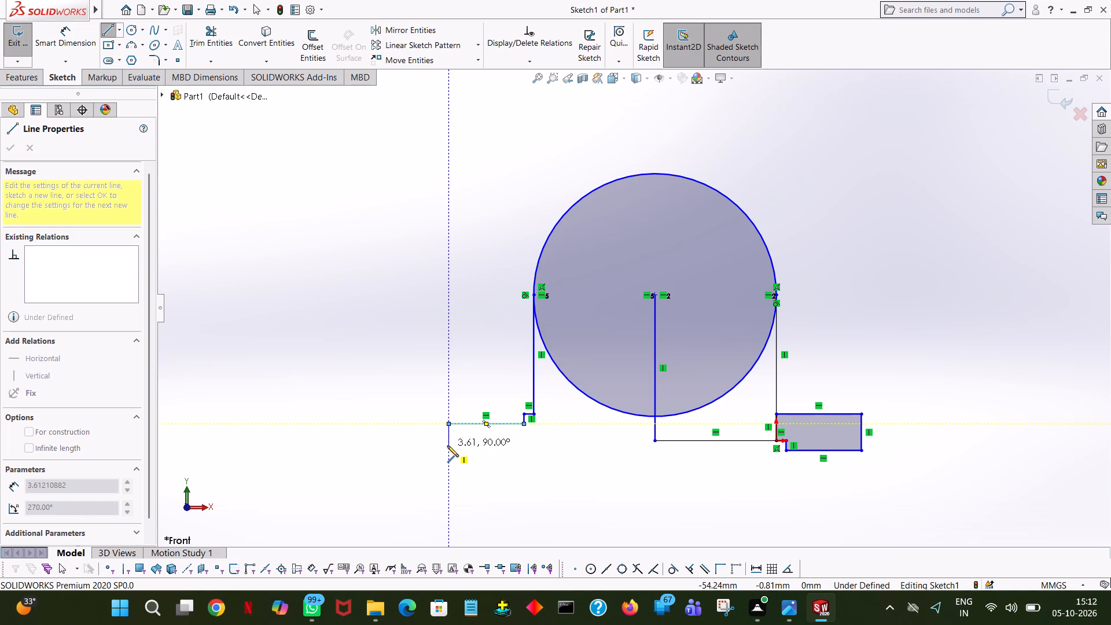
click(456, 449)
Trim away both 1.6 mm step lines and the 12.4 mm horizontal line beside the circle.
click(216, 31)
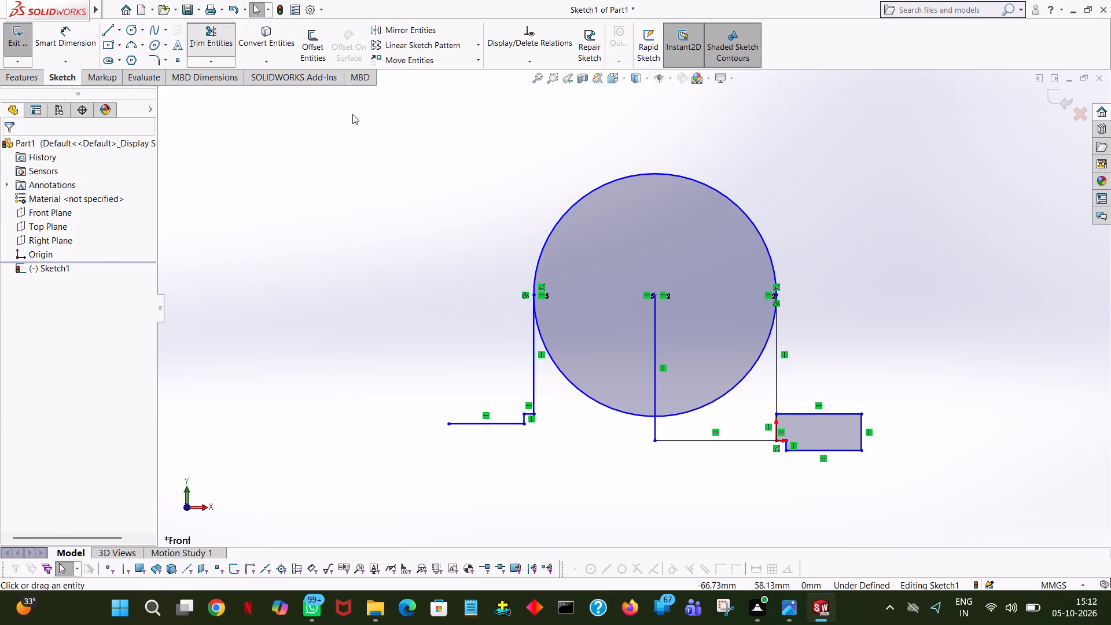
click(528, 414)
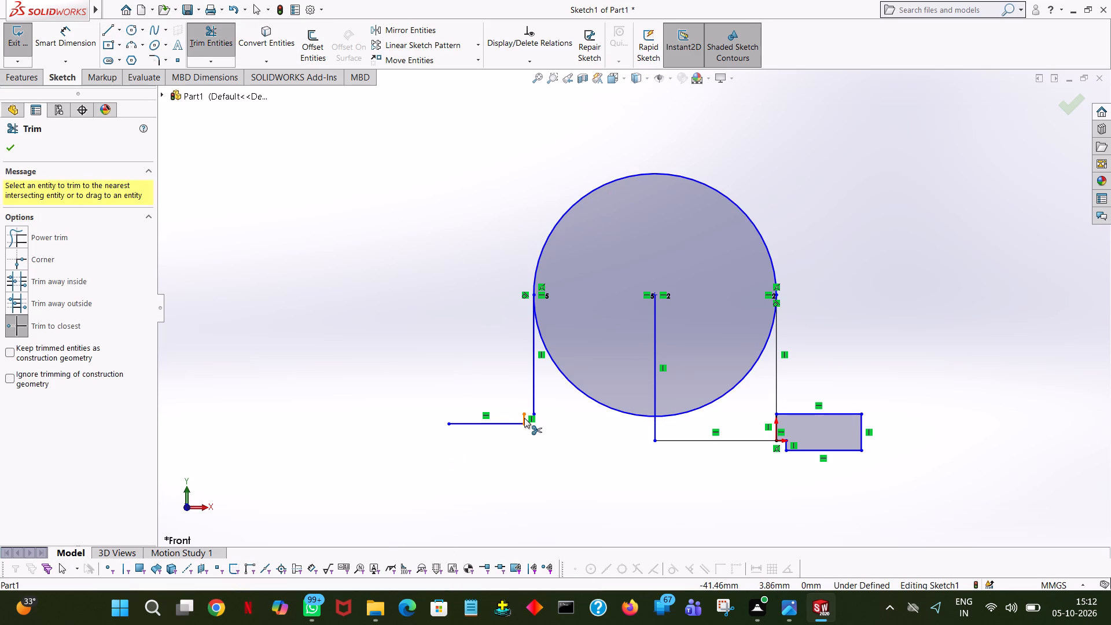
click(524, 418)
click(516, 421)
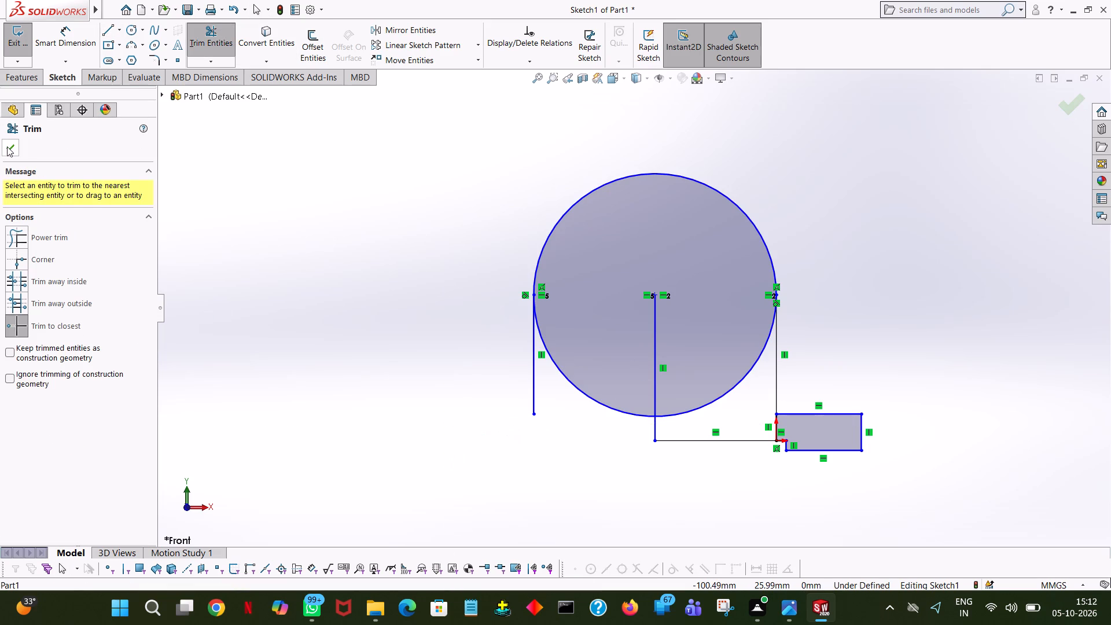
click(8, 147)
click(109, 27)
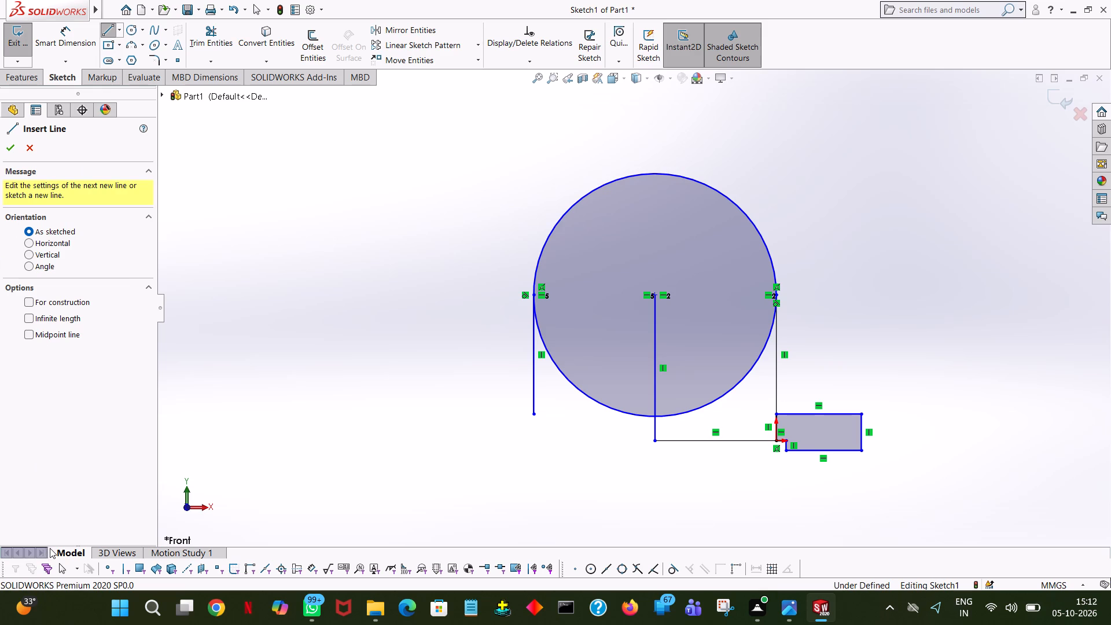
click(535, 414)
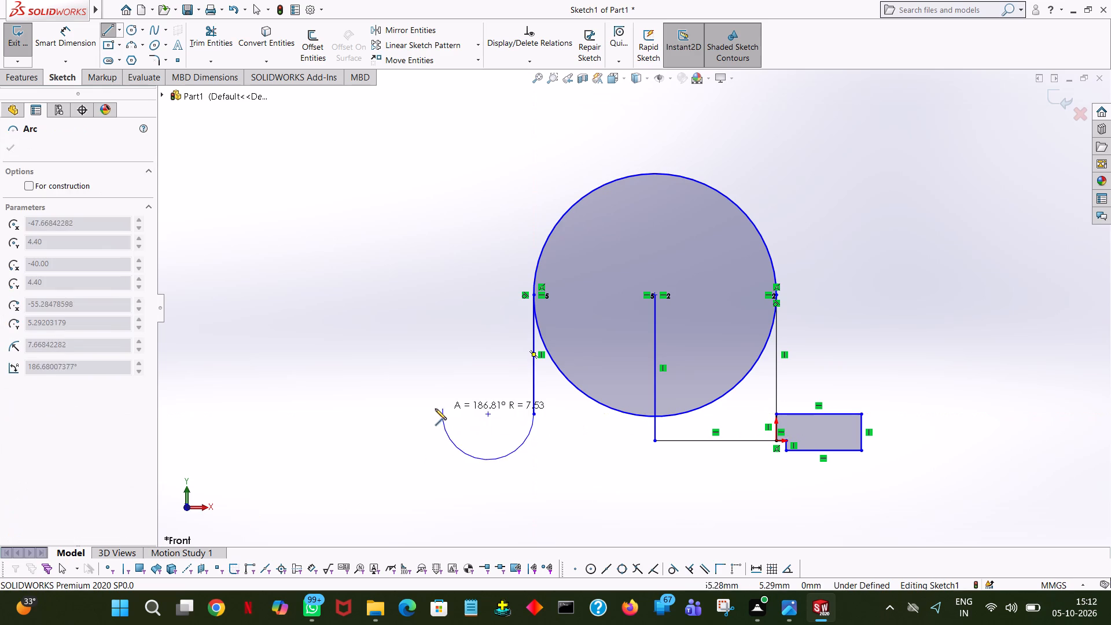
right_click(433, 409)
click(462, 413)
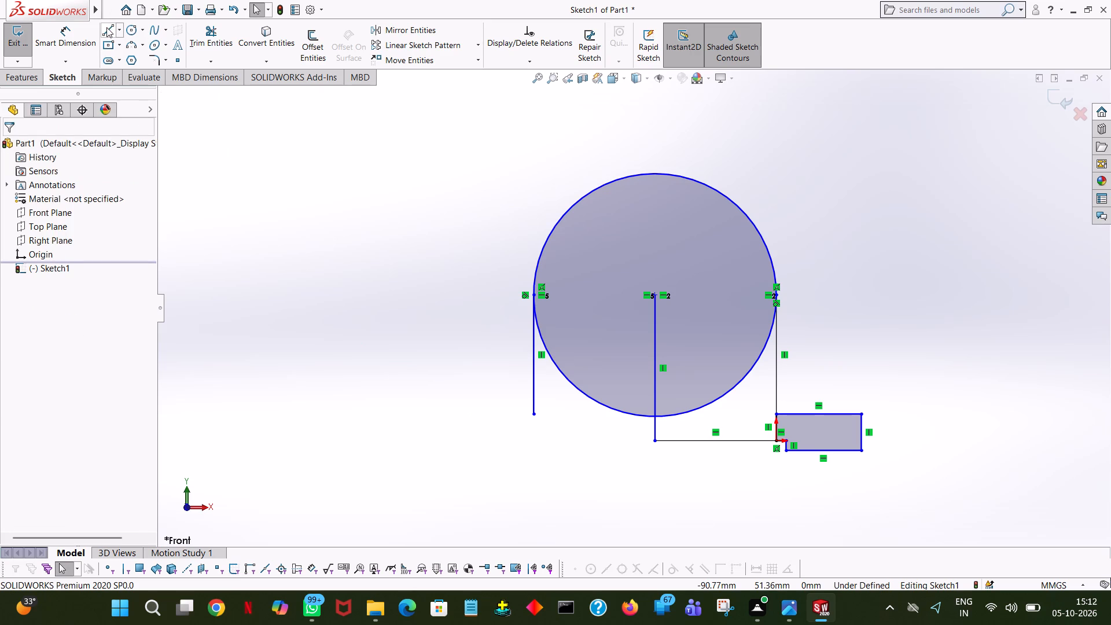
Draw a 14 mm horizontal line outward from the left vertical line's lower end, and a 6 mm vertical line down from it.
click(106, 27)
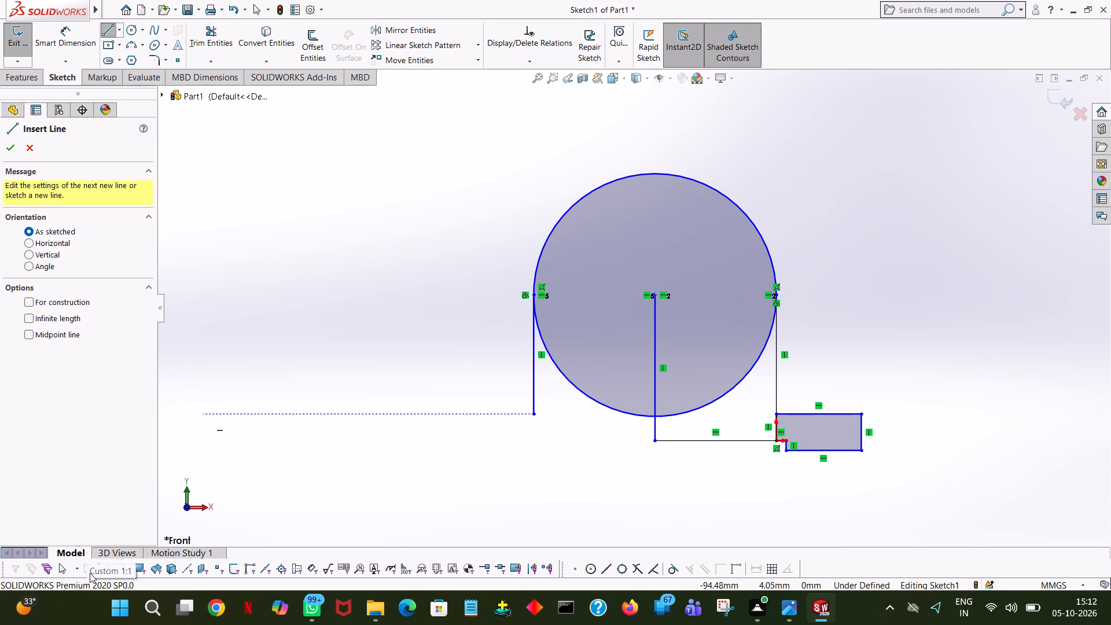
click(535, 414)
click(463, 413)
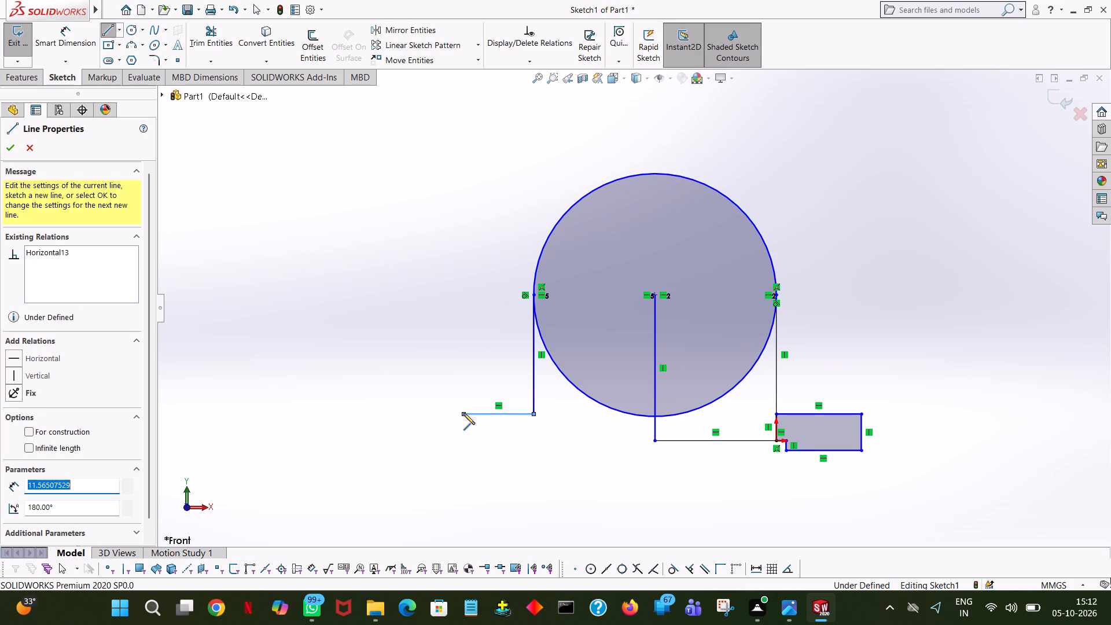
text(14)
key(Return)
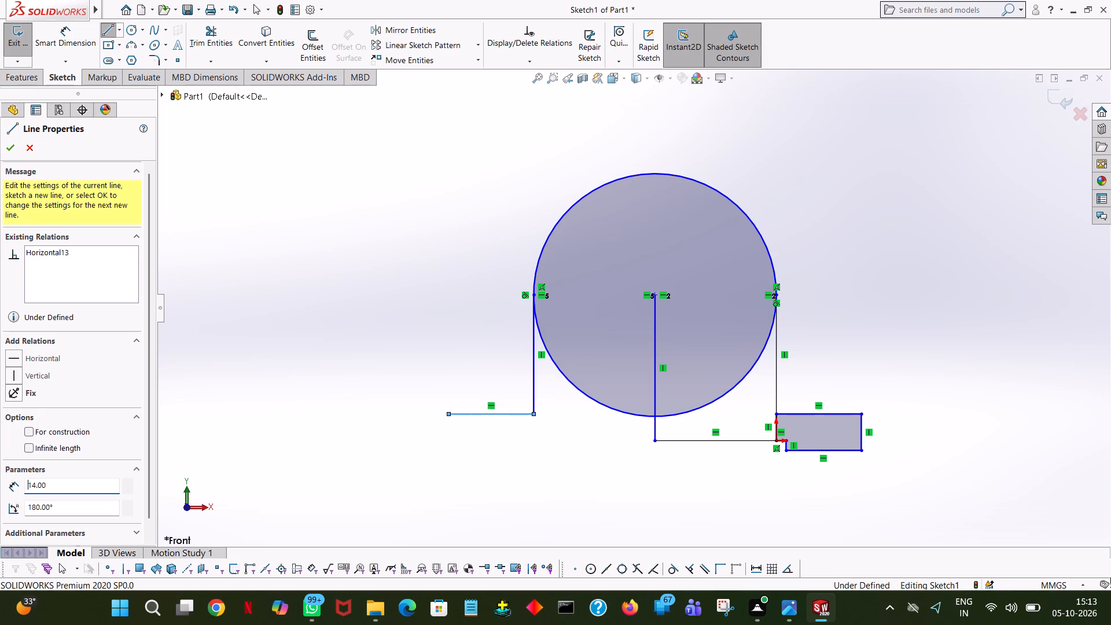
click(447, 451)
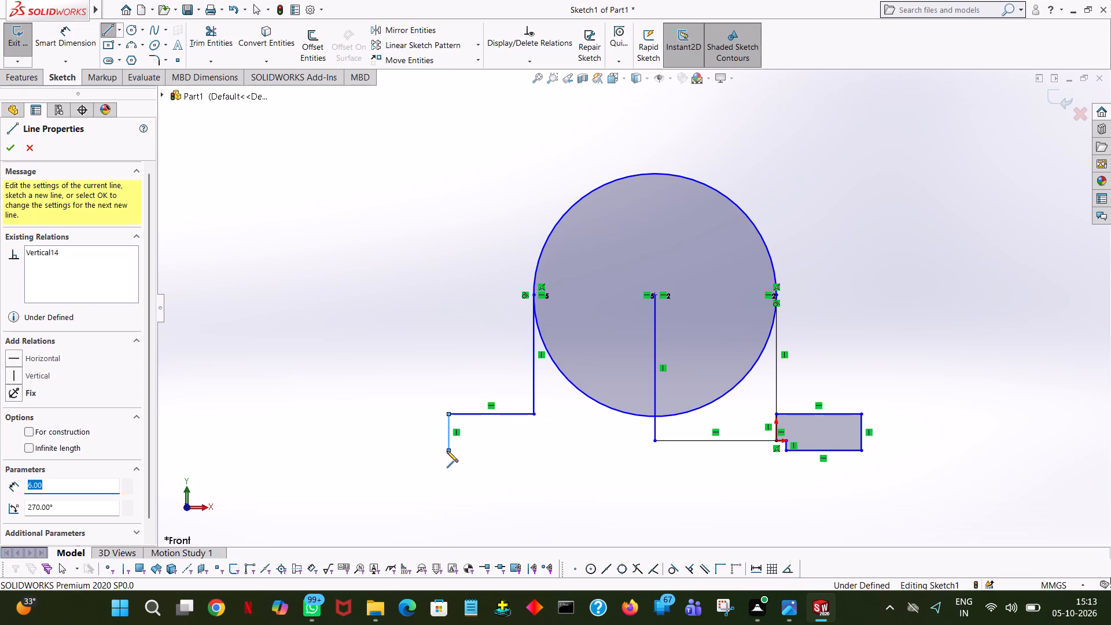
Draw a horizontal bottom line about 11.6 mm long back toward the circle from the 6 mm line's lower end, and finish the chain.
click(519, 450)
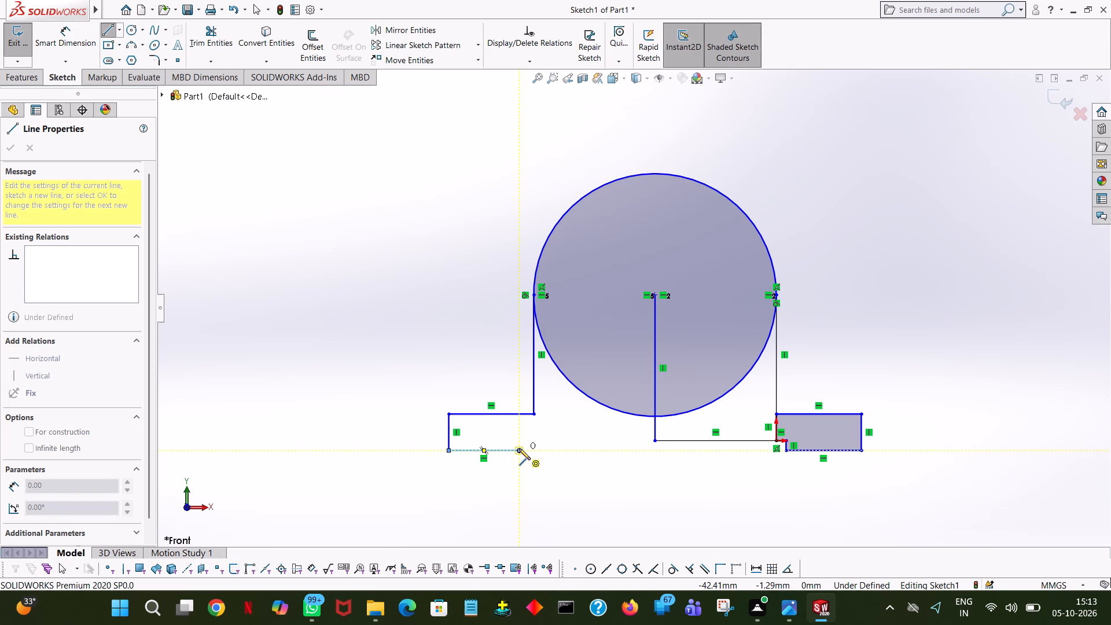
right_click(519, 448)
click(535, 449)
click(543, 463)
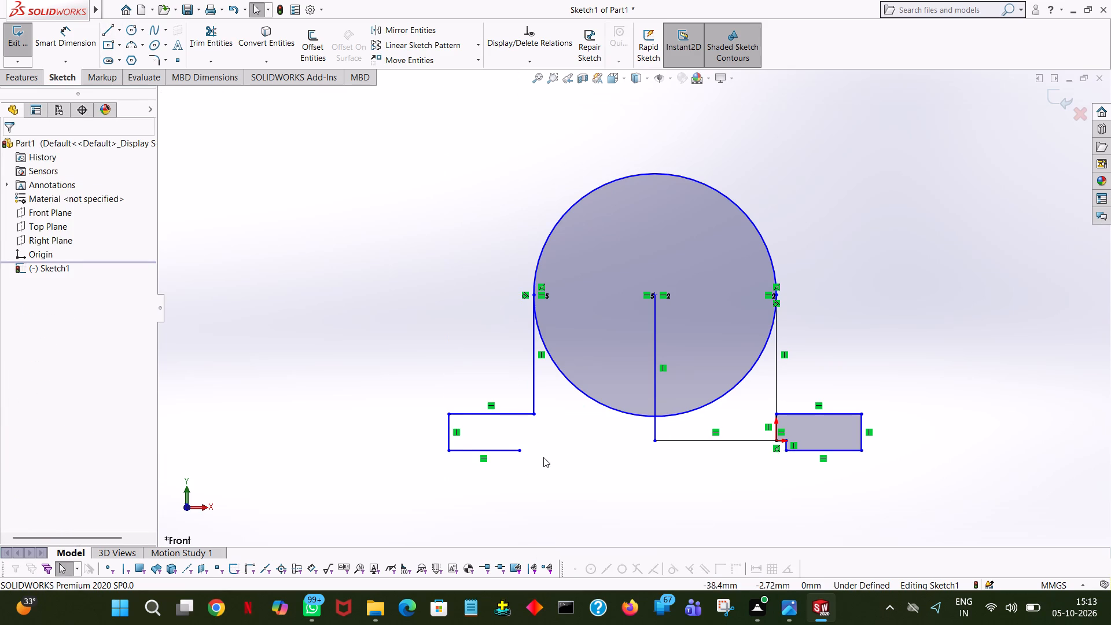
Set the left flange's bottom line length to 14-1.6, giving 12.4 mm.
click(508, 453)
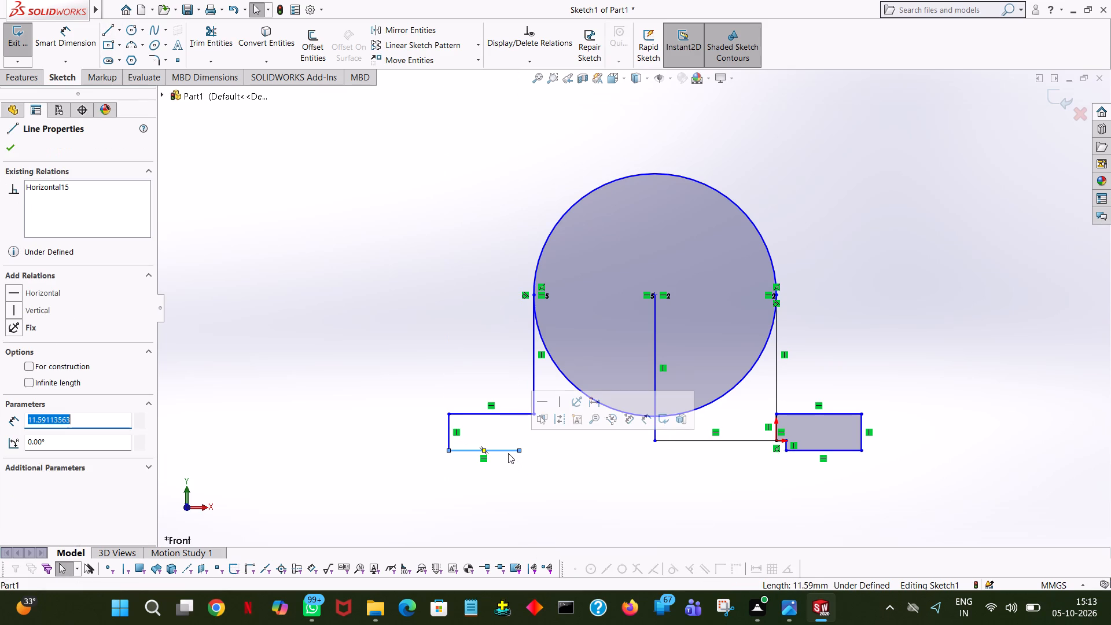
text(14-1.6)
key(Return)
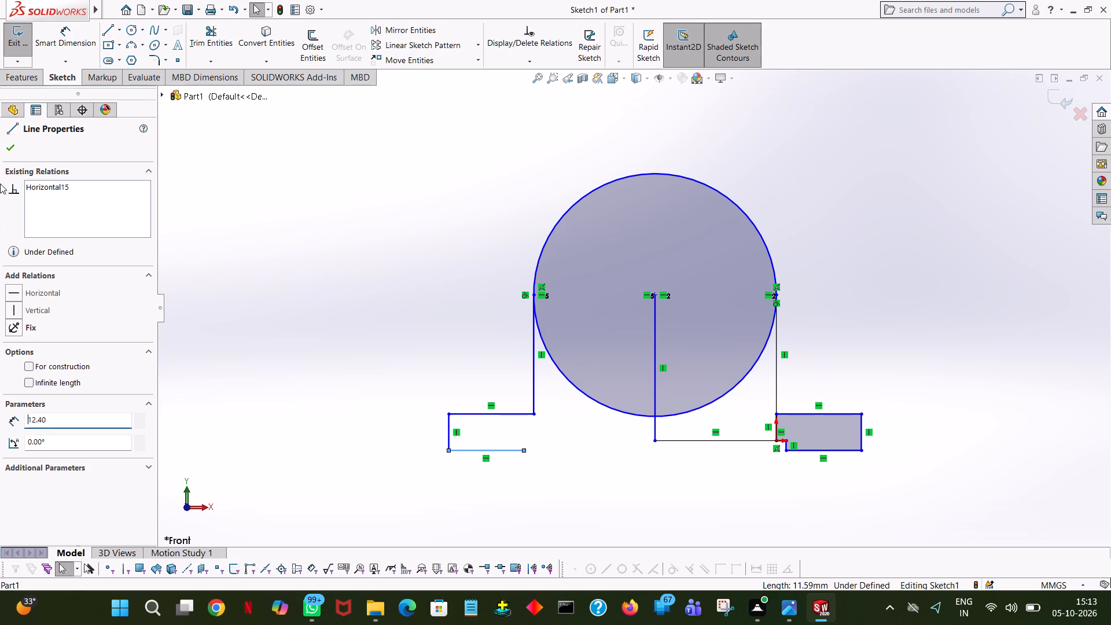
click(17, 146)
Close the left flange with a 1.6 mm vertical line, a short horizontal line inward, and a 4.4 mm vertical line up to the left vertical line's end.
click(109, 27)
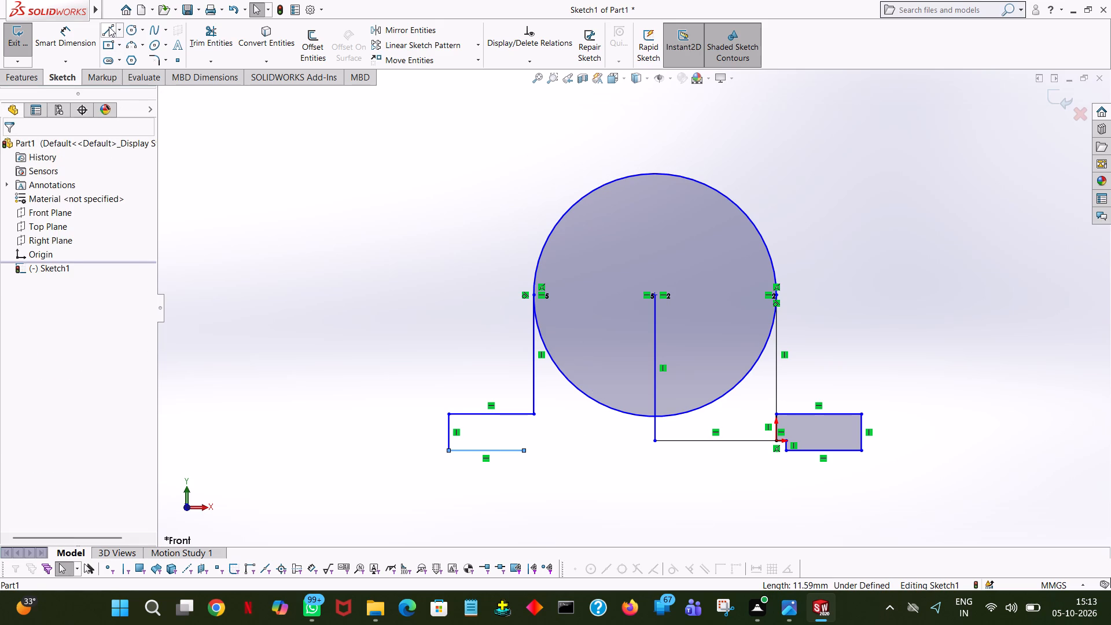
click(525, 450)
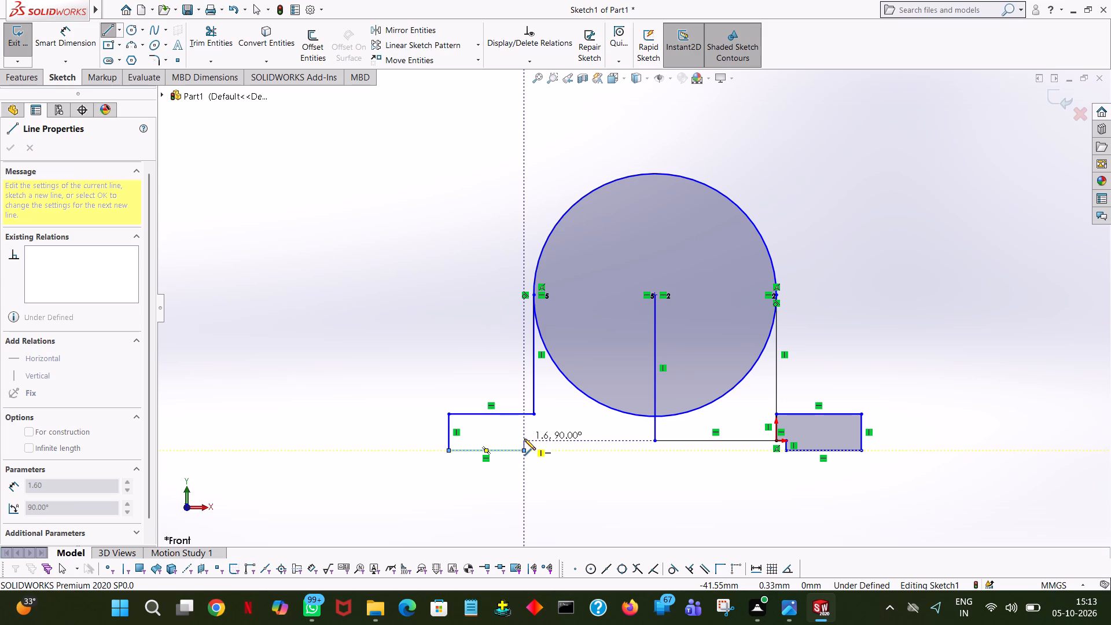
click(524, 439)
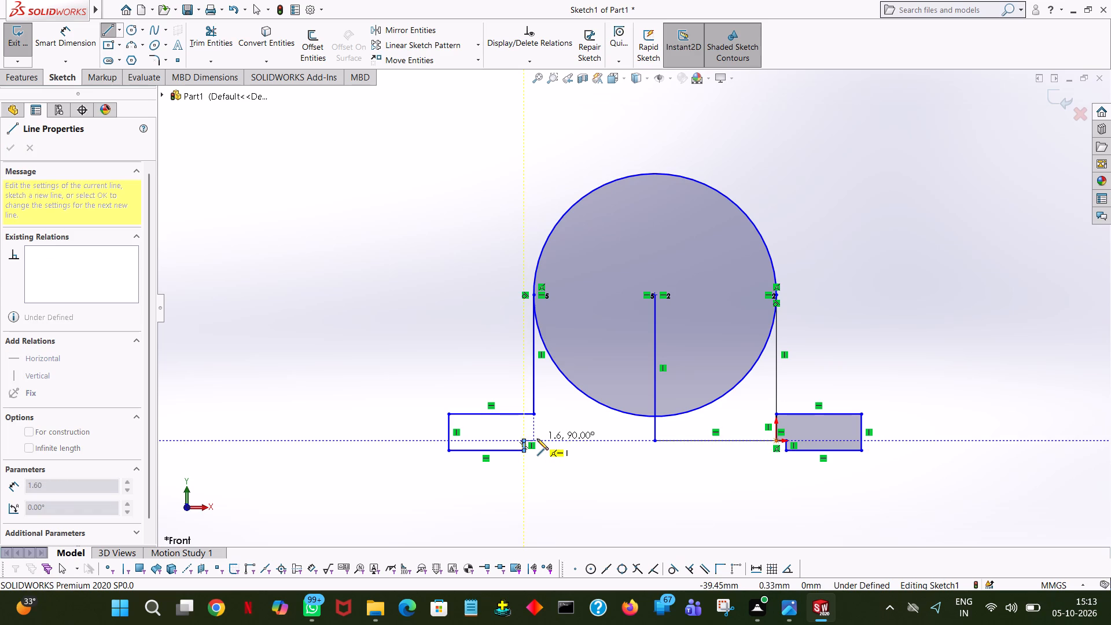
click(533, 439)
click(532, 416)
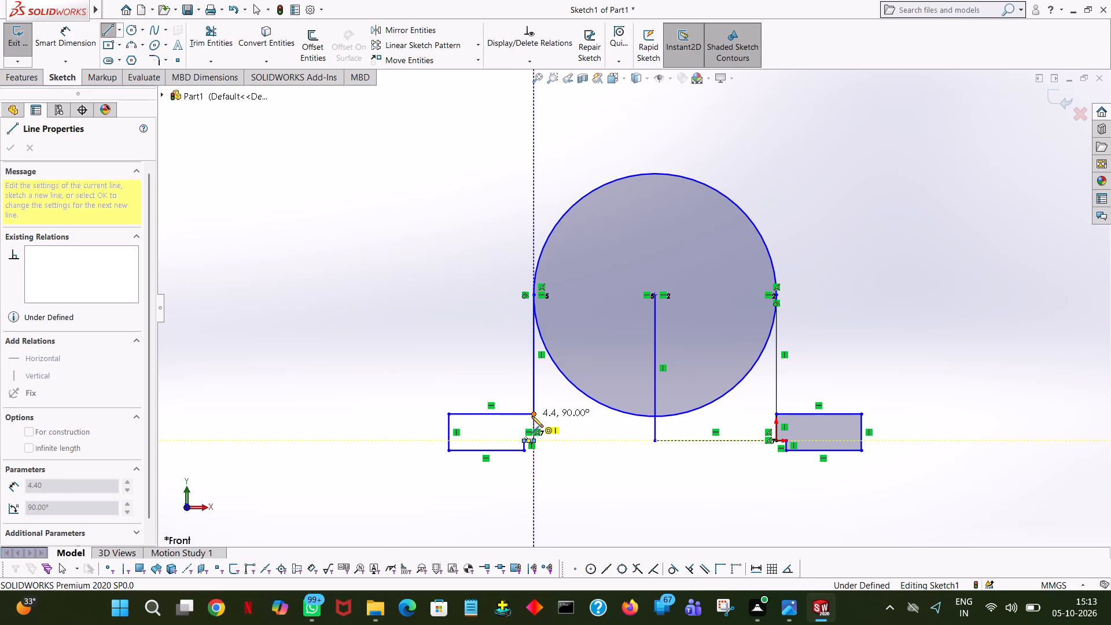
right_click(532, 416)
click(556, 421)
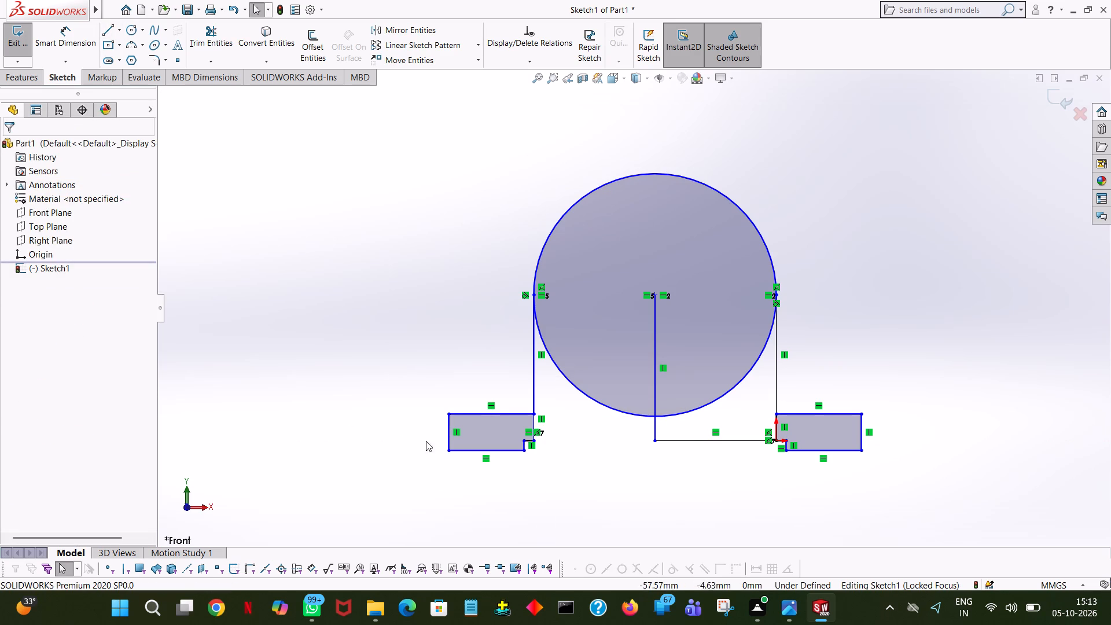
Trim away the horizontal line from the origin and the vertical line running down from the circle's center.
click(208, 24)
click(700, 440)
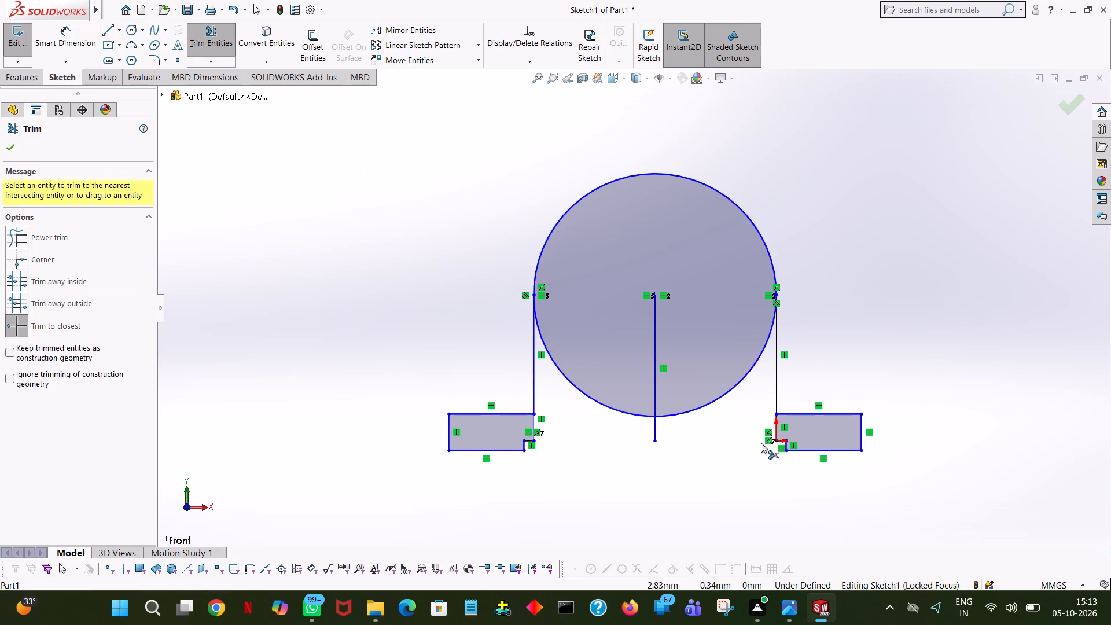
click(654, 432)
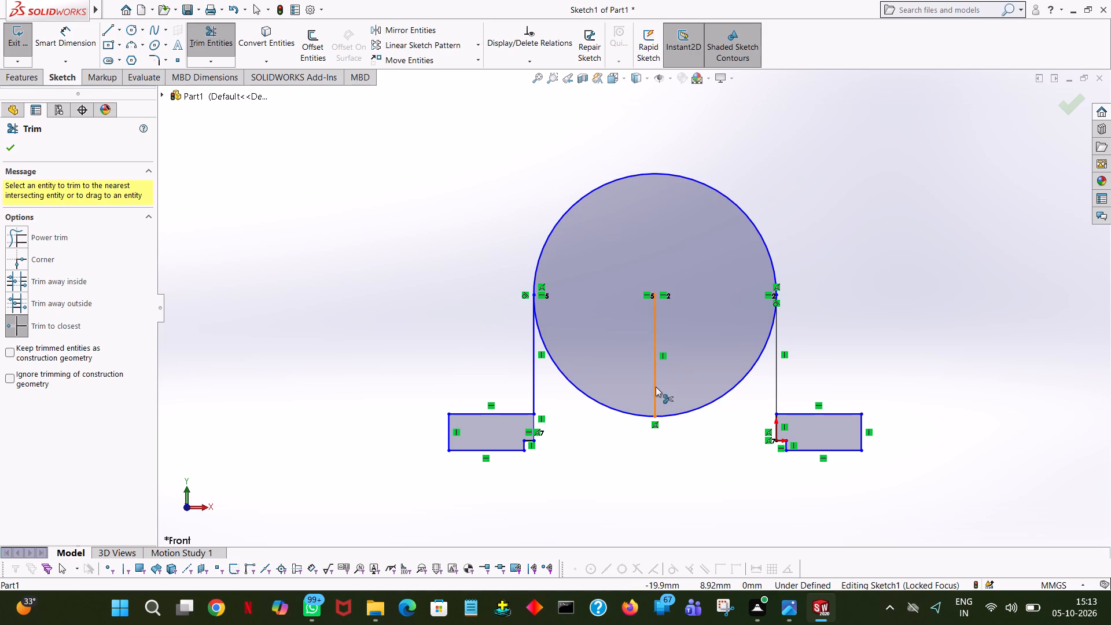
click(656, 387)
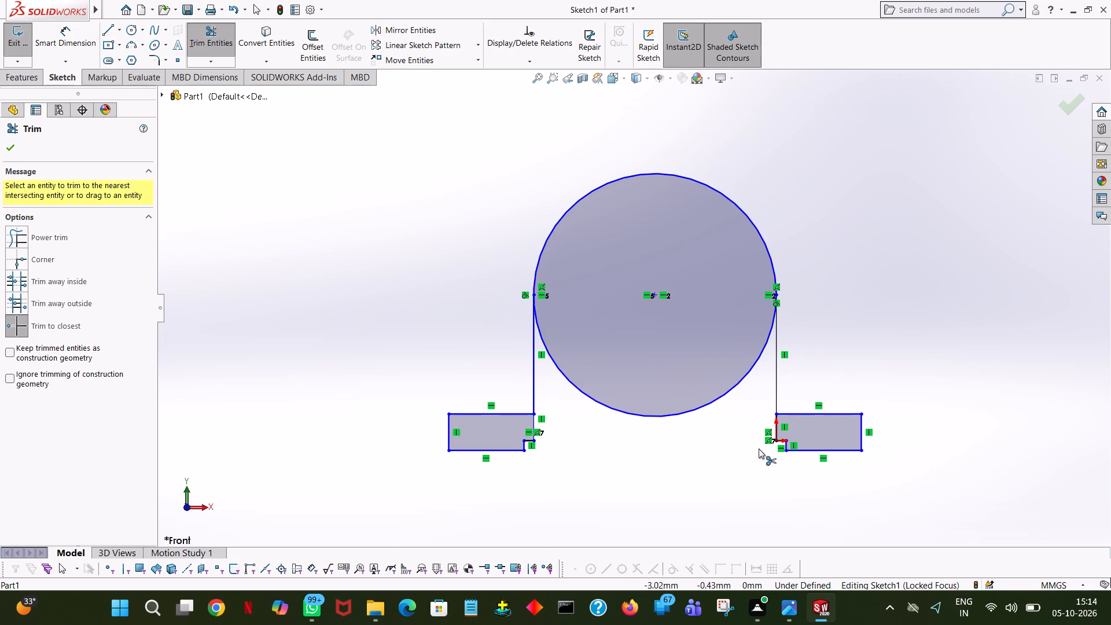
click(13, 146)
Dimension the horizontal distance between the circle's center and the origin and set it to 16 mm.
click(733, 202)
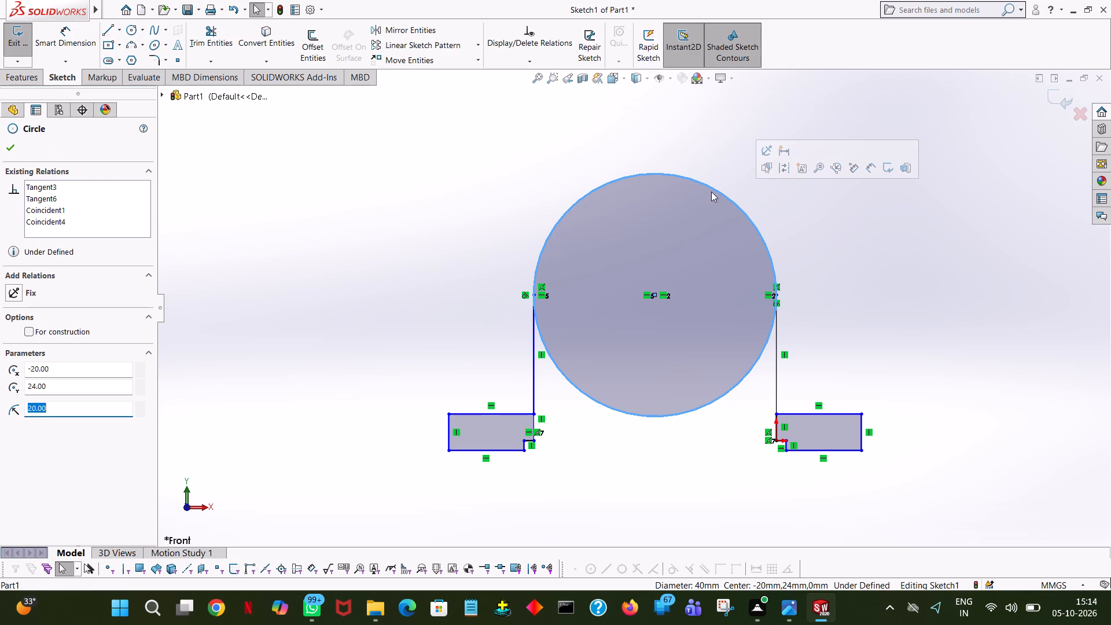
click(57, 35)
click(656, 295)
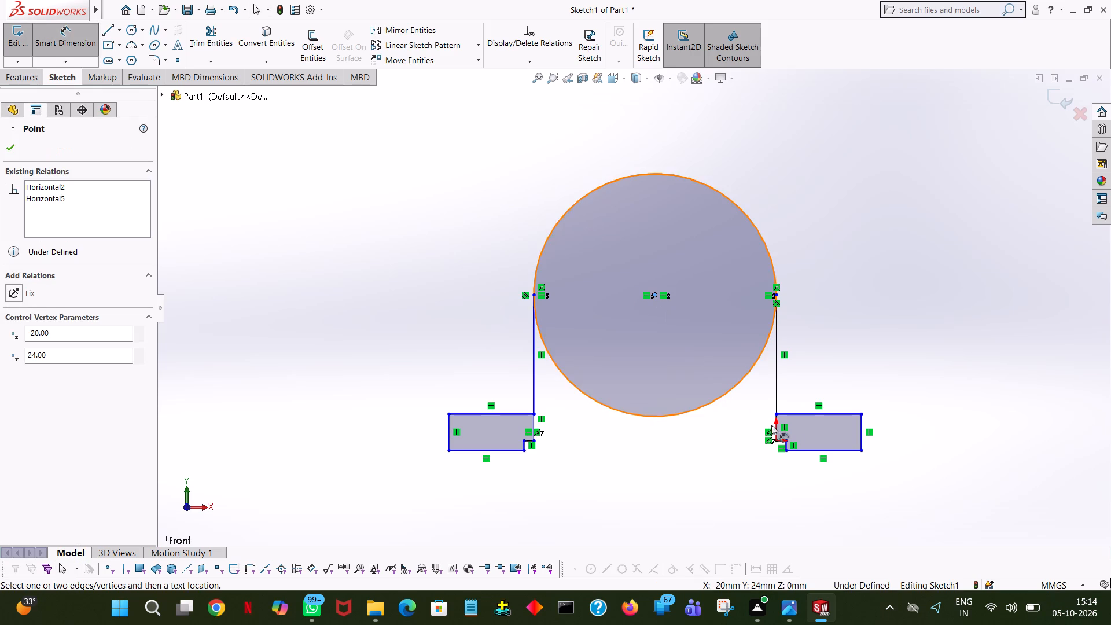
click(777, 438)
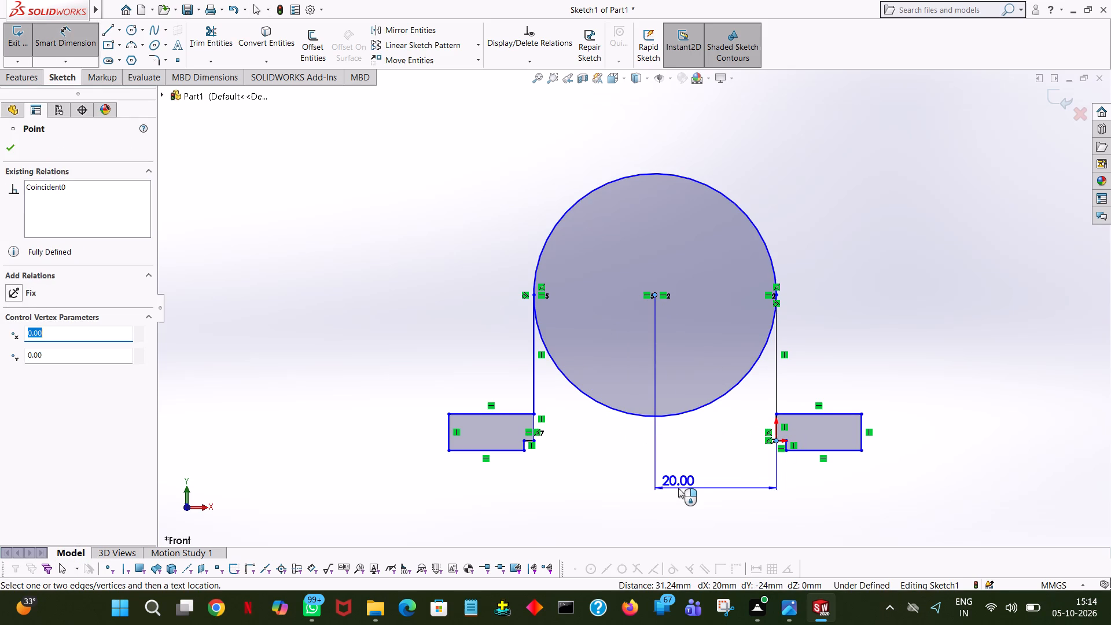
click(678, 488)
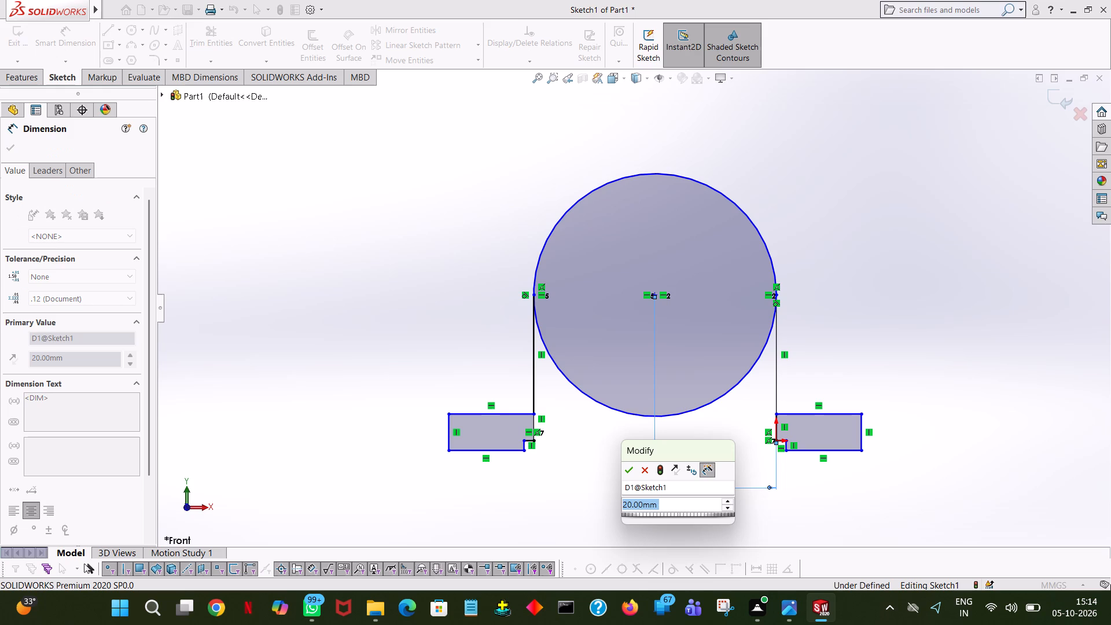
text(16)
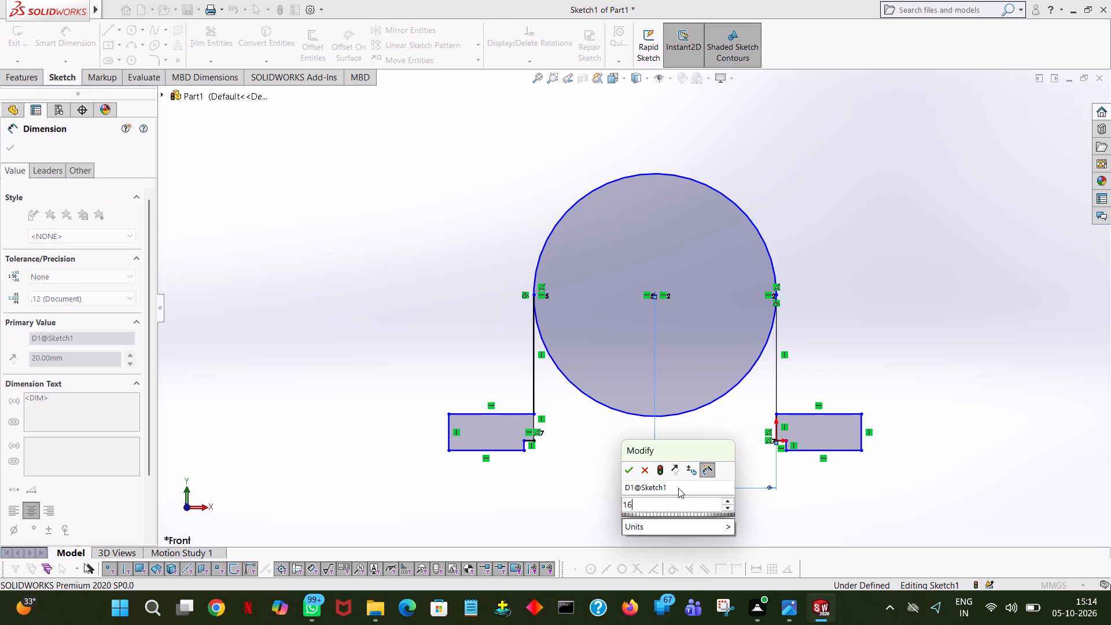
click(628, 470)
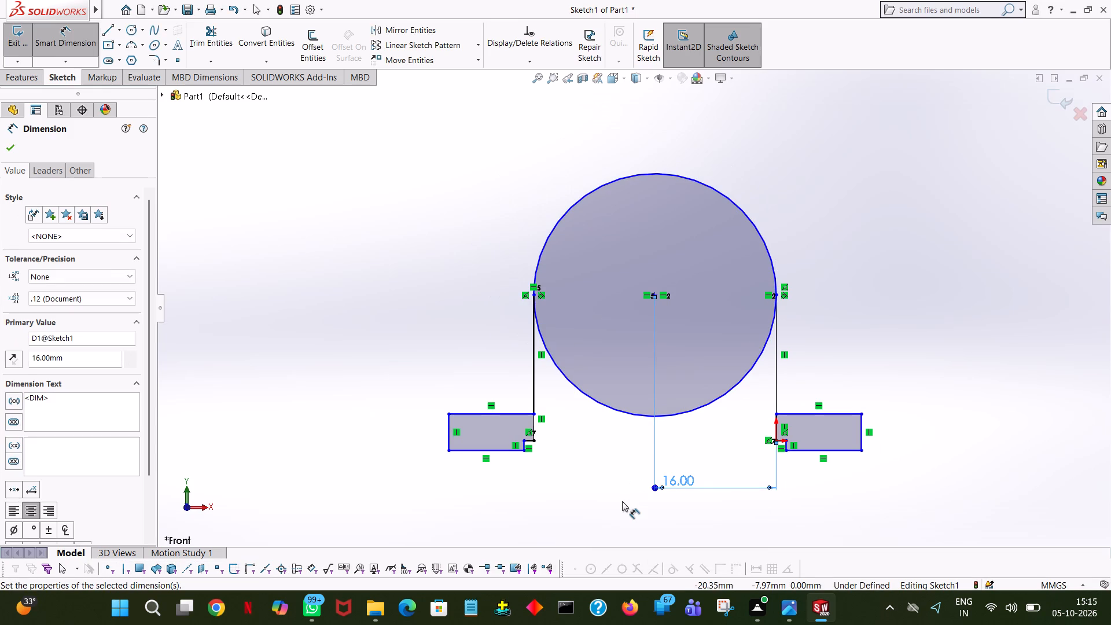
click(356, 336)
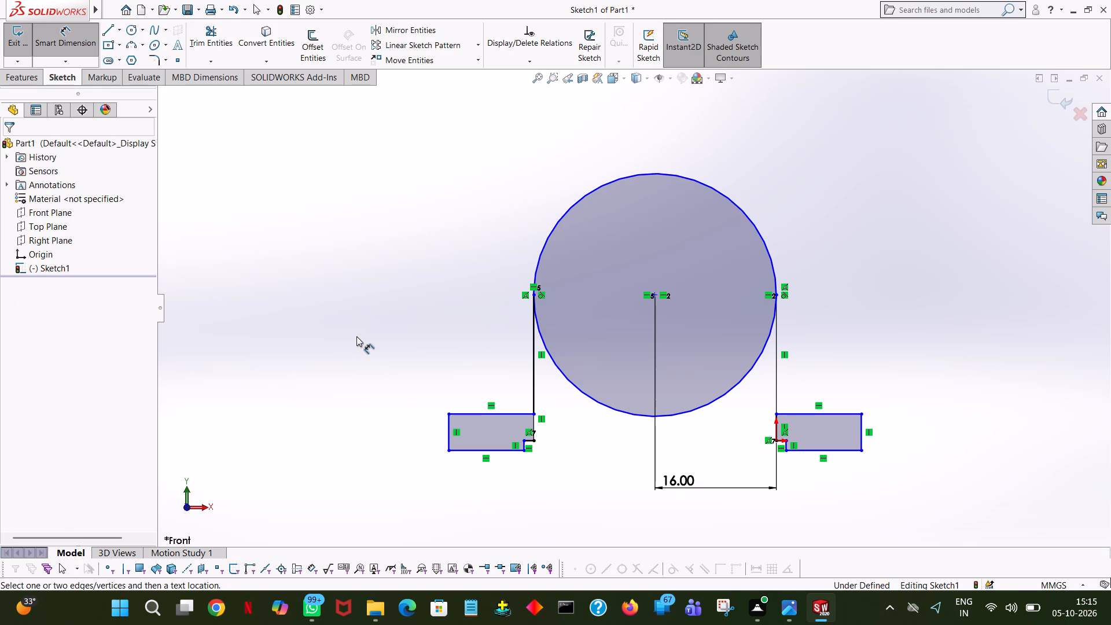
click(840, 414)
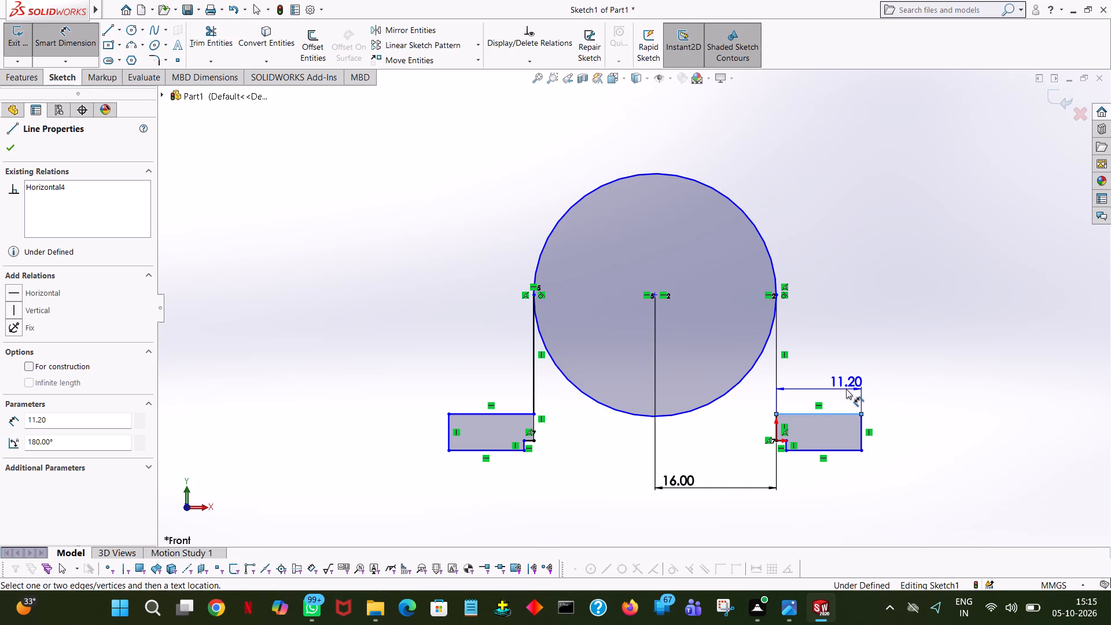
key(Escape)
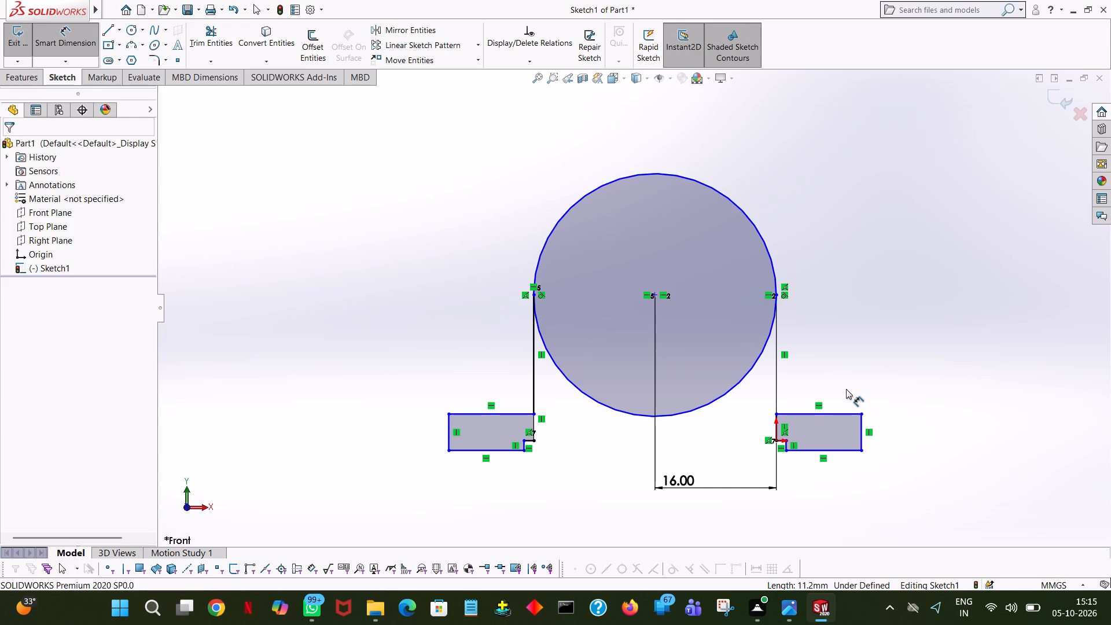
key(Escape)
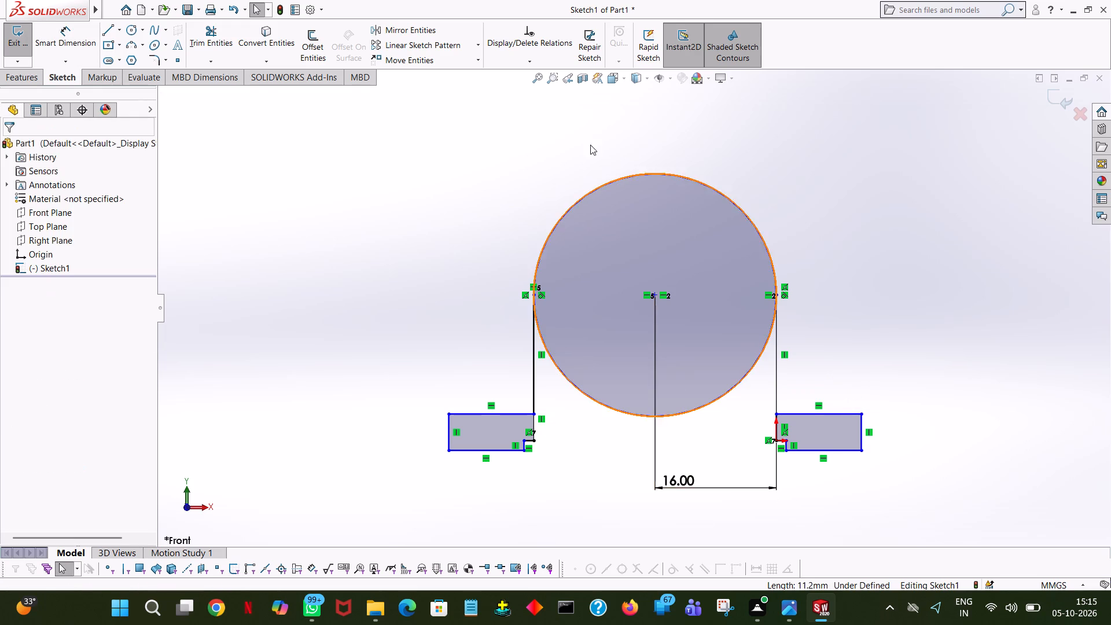
Trim away the right flange's bottom, outer and top lines, plus the inner vertical and short horizontal lines at the origin.
click(208, 43)
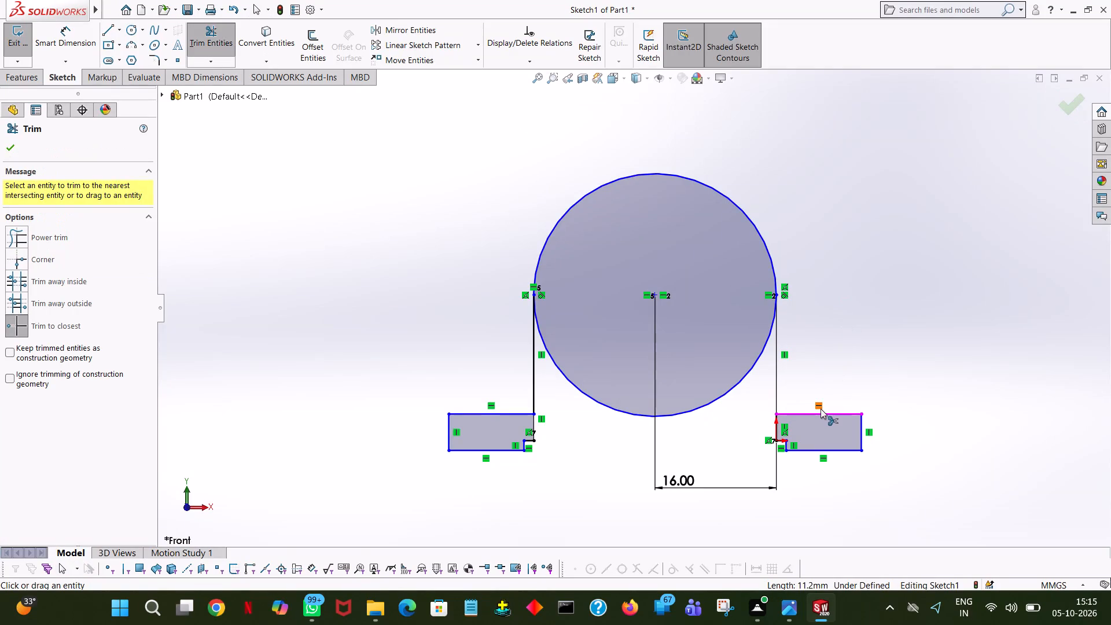
click(821, 409)
click(836, 459)
click(850, 454)
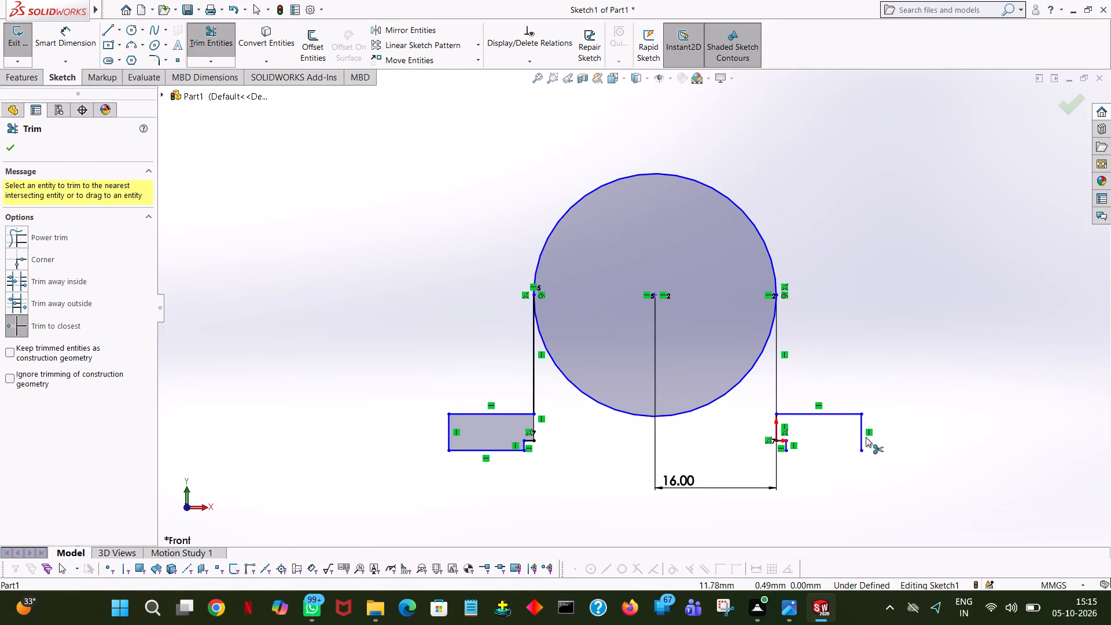
click(866, 437)
click(859, 430)
click(852, 411)
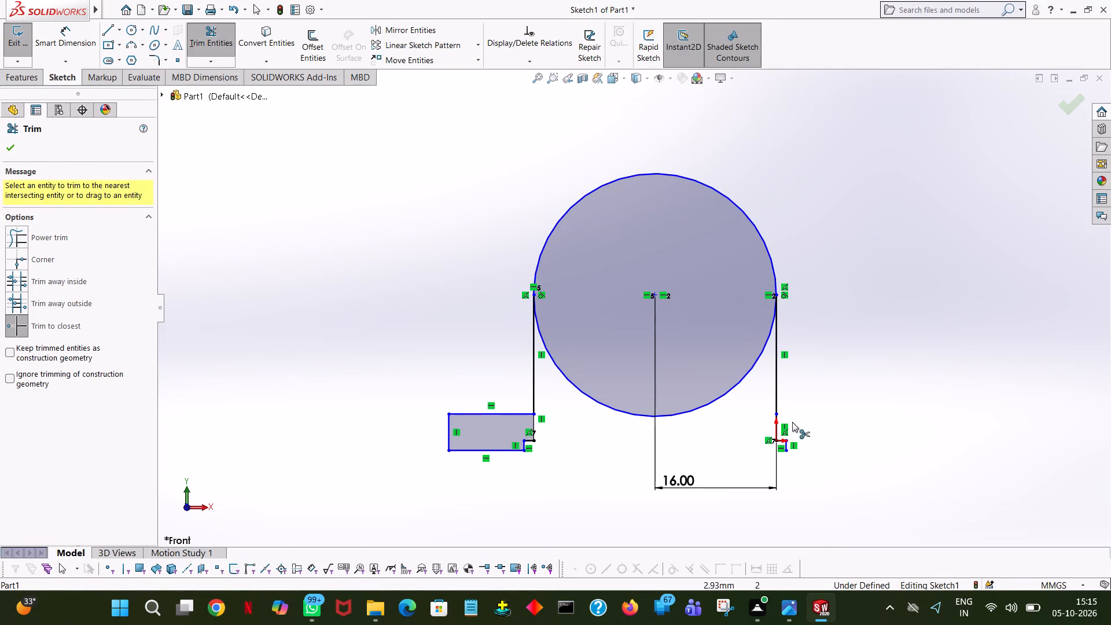
click(777, 435)
click(782, 442)
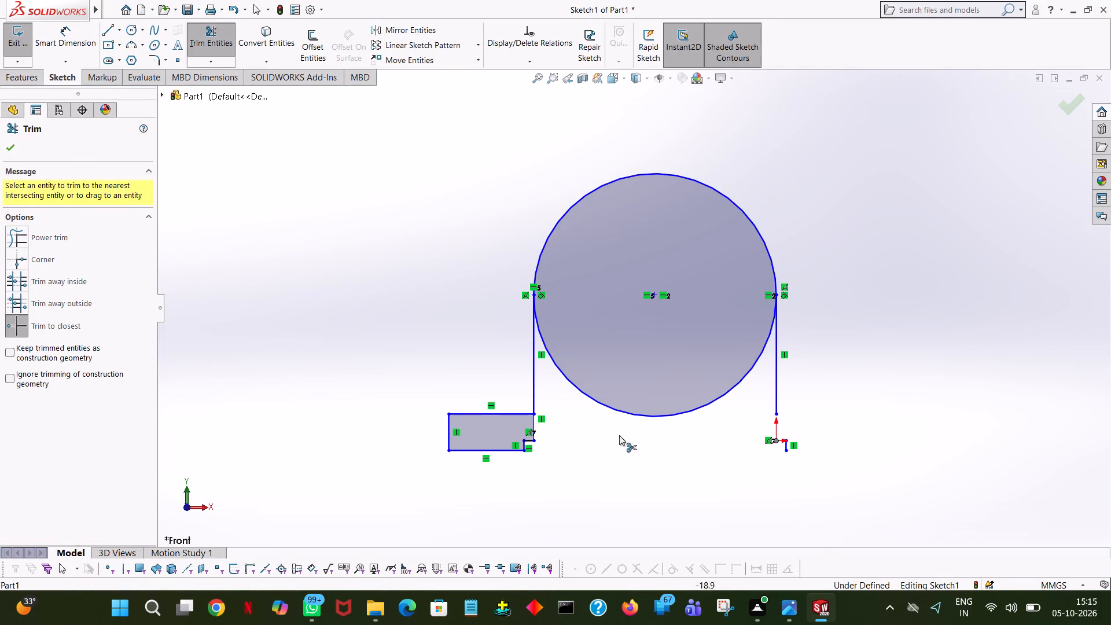
Trim away all the left flange lines and the left vertical line tangent to the circle.
click(533, 420)
click(534, 441)
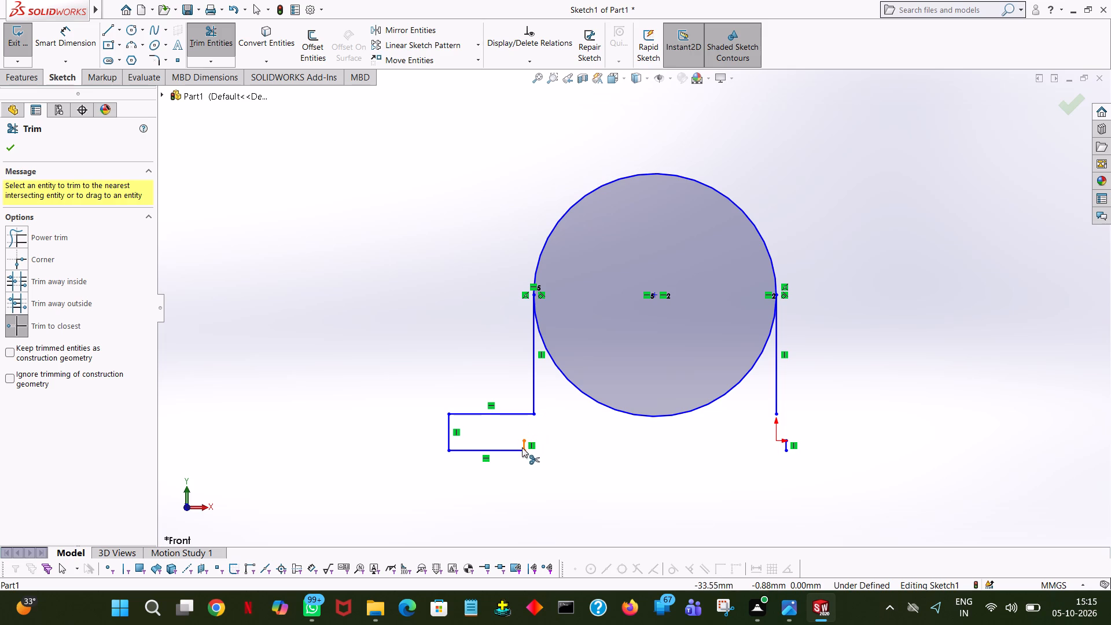
click(521, 447)
click(524, 409)
click(521, 417)
click(534, 406)
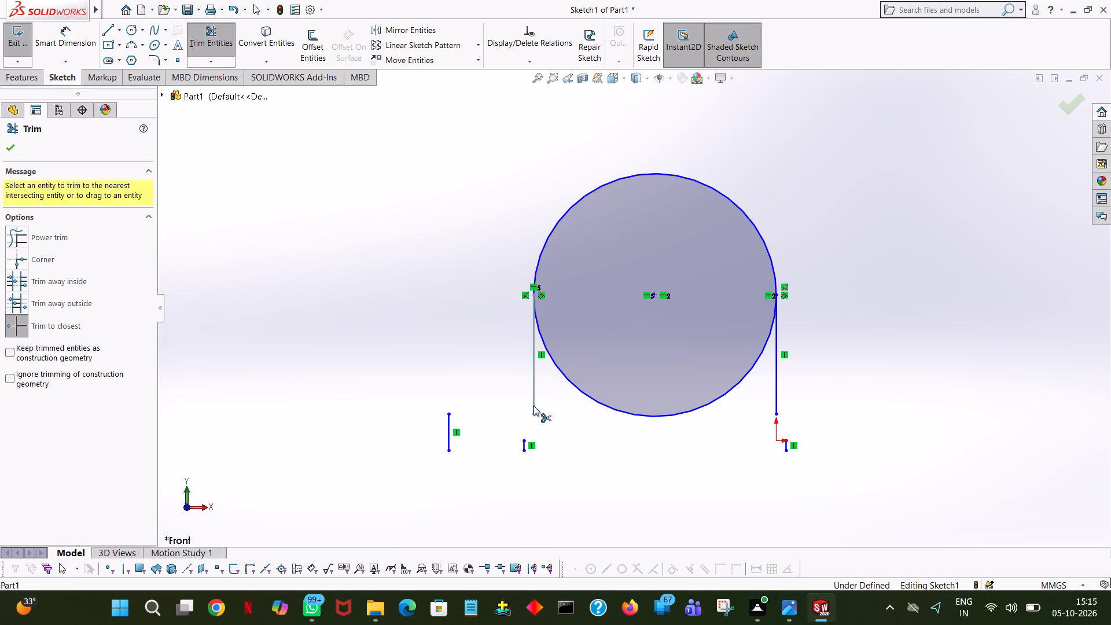
click(523, 449)
click(450, 436)
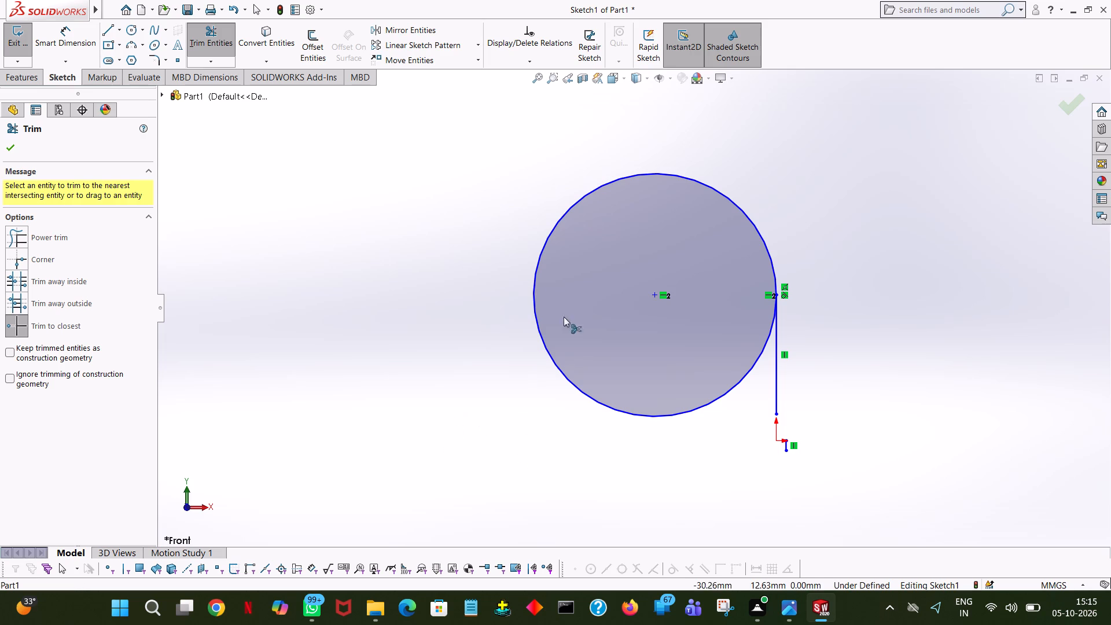
Trim away the circle, the right vertical line and the remaining short step line to empty the sketch.
click(620, 182)
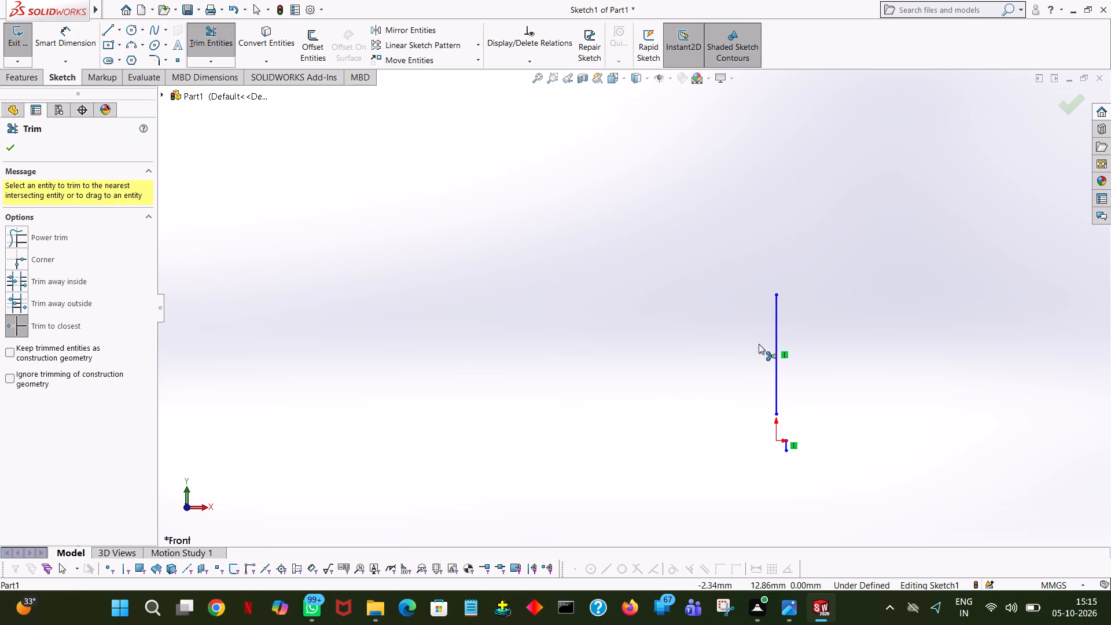
click(774, 362)
click(788, 446)
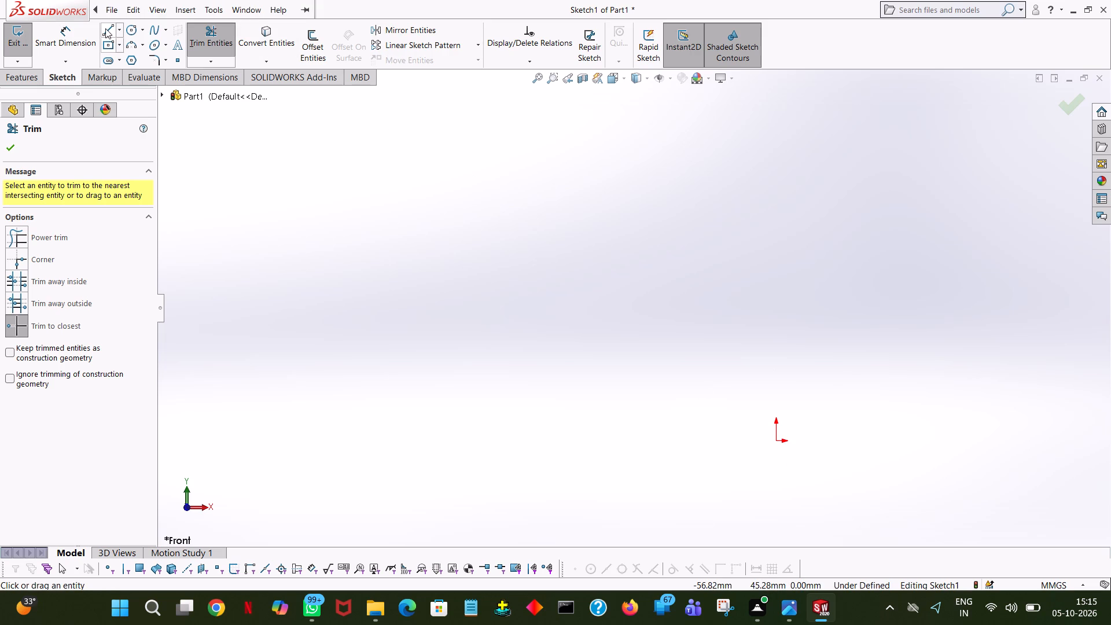
Draw a horizontal line about 19 mm long to the left from the origin and finish the chain.
click(104, 28)
click(776, 439)
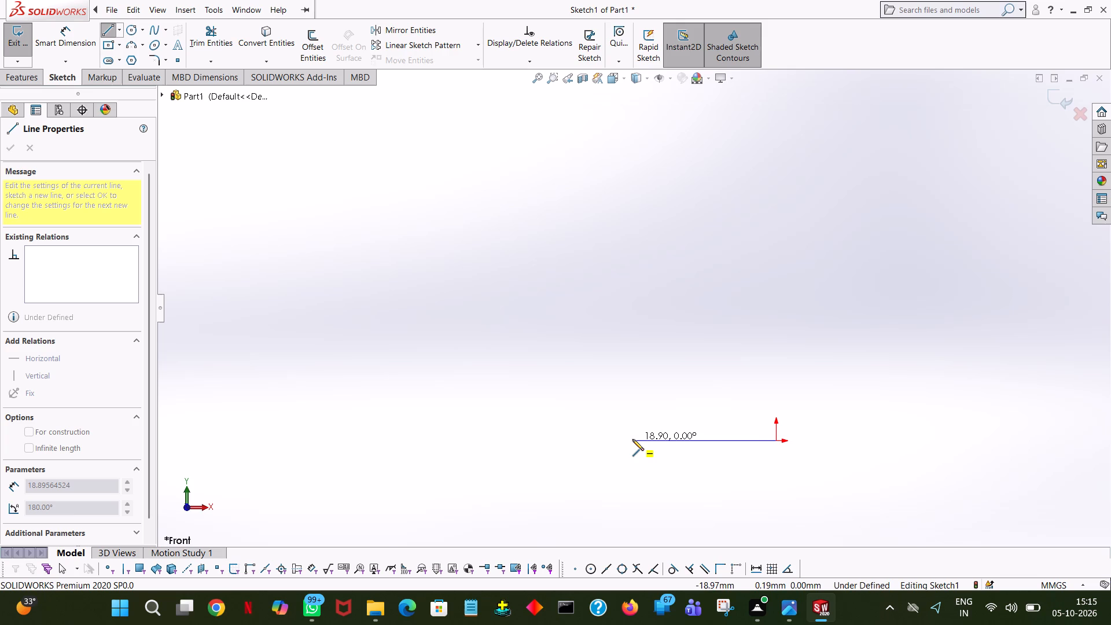
click(632, 439)
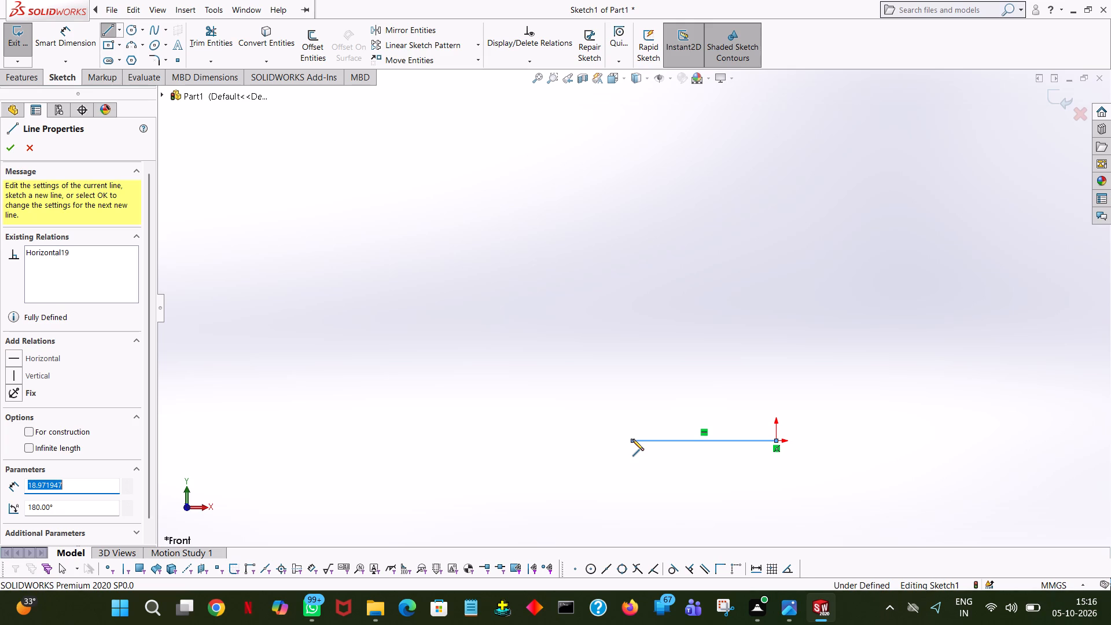
right_click(632, 439)
click(670, 451)
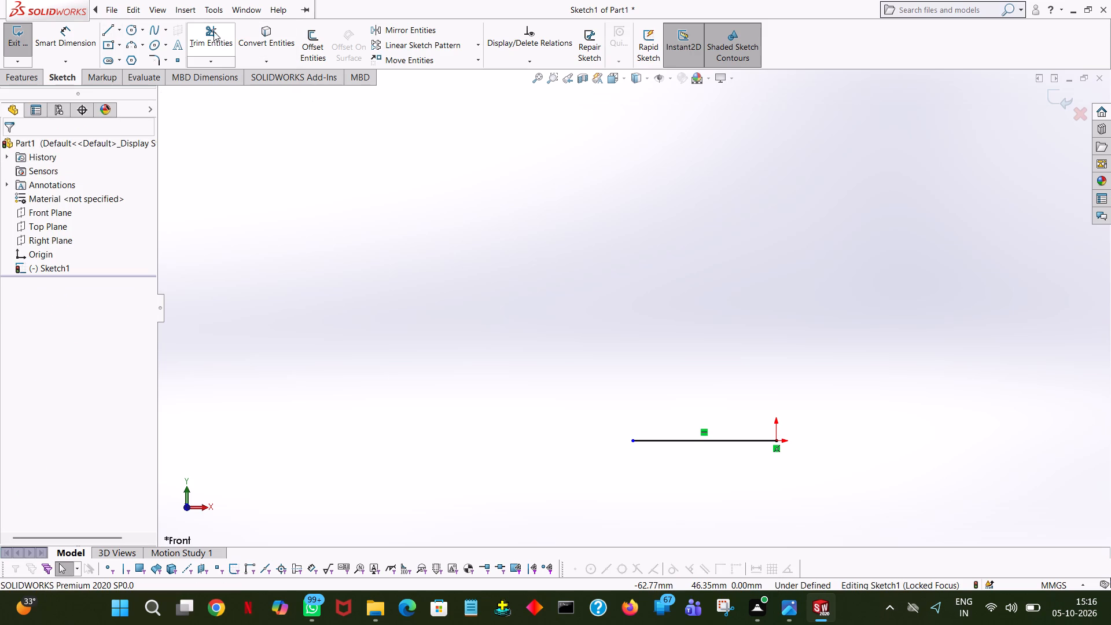
Trim away the horizontal line running left from the origin to empty the sketch.
click(236, 44)
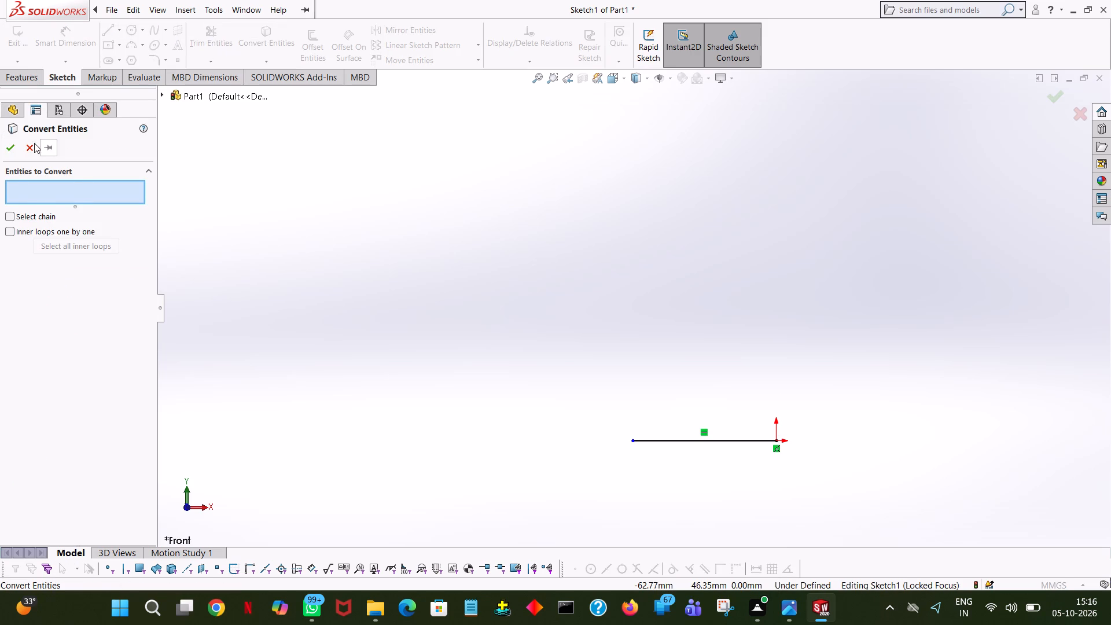
click(34, 143)
click(200, 34)
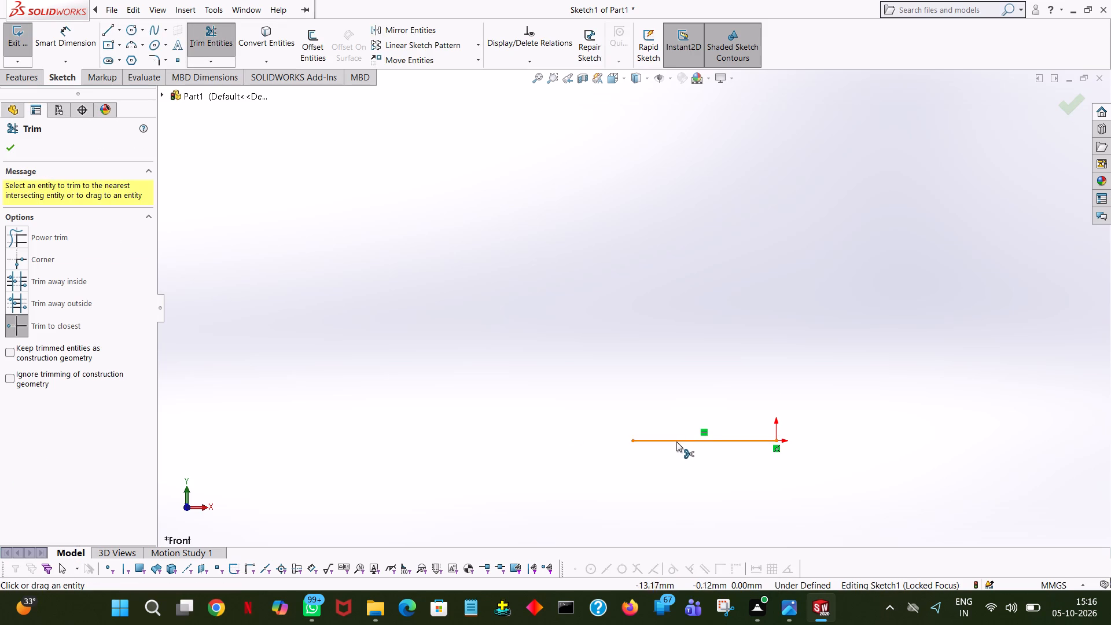
click(676, 442)
click(4, 142)
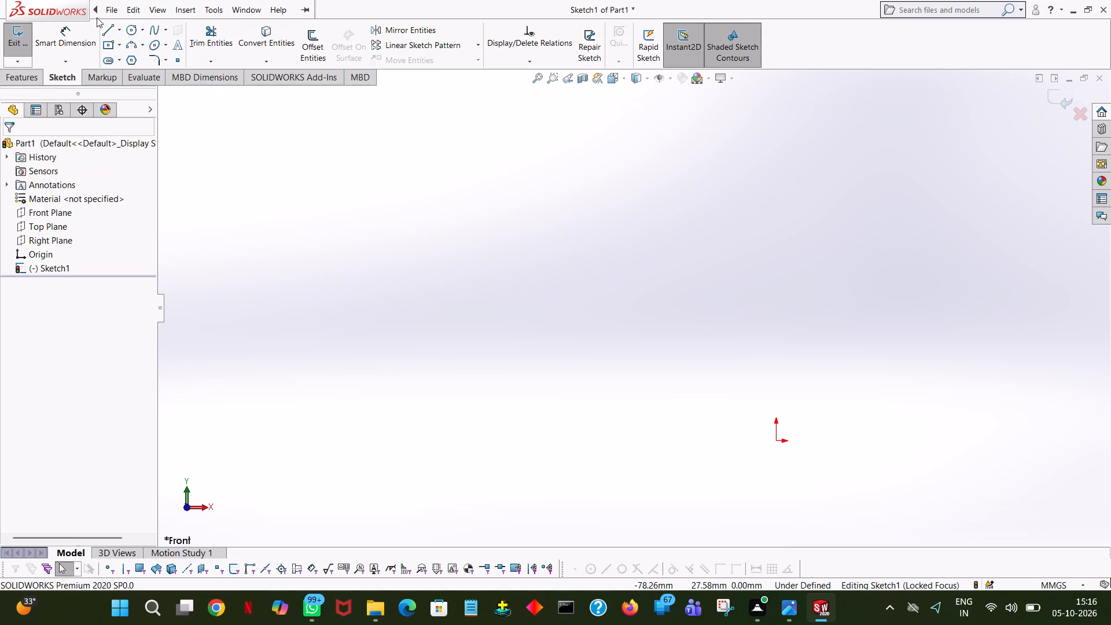
Draw a vertical line about 25.7 mm long upward from the origin and finish the chain.
click(106, 34)
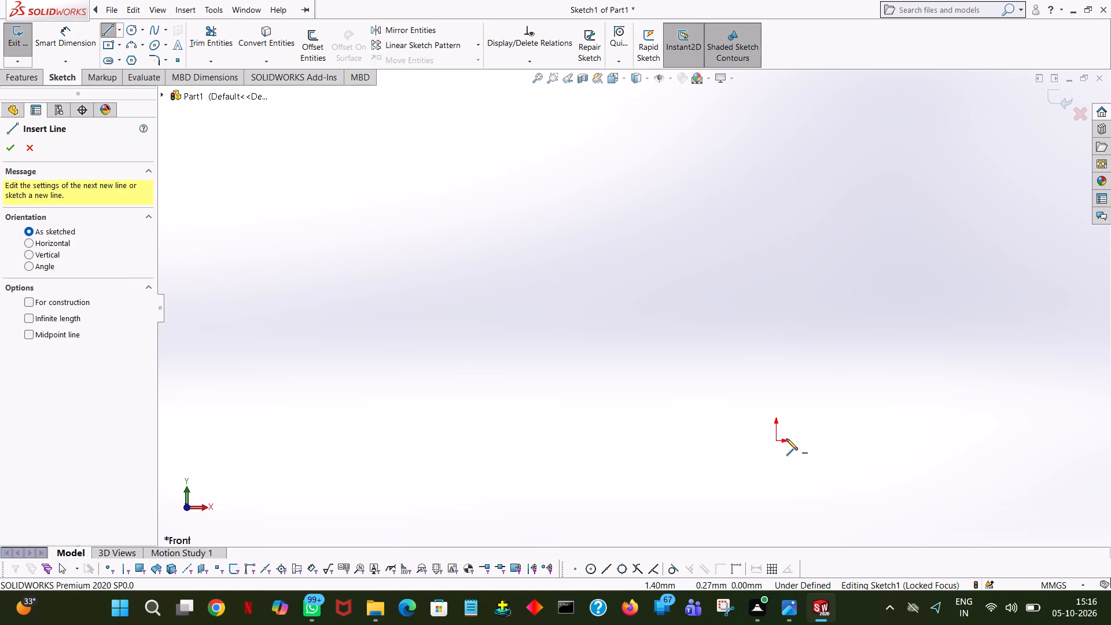
click(775, 440)
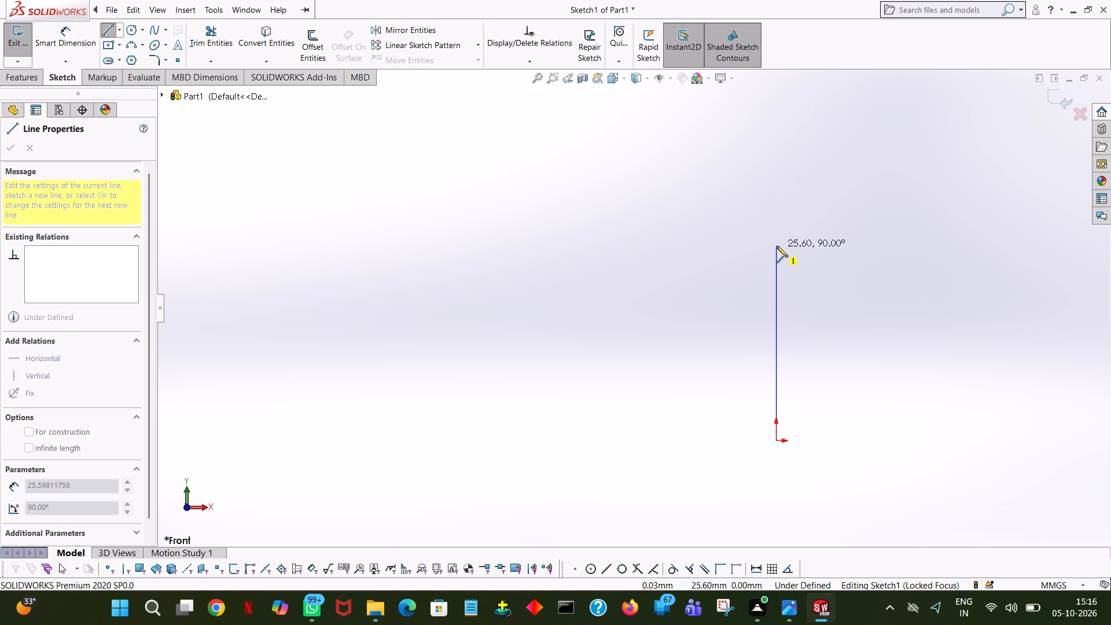
click(777, 246)
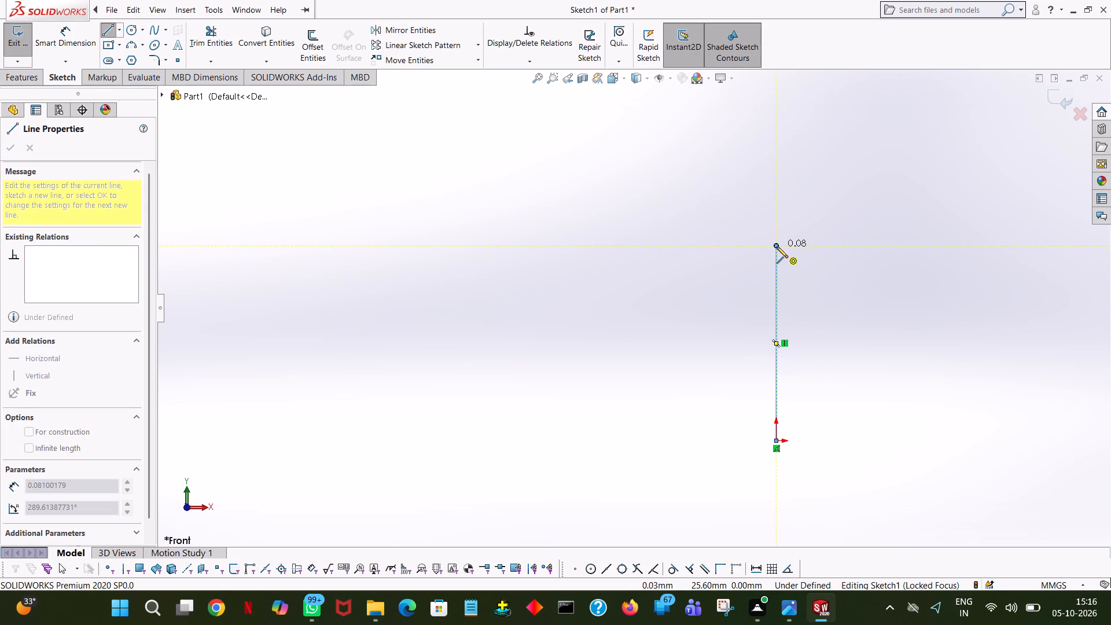
right_click(777, 247)
click(826, 252)
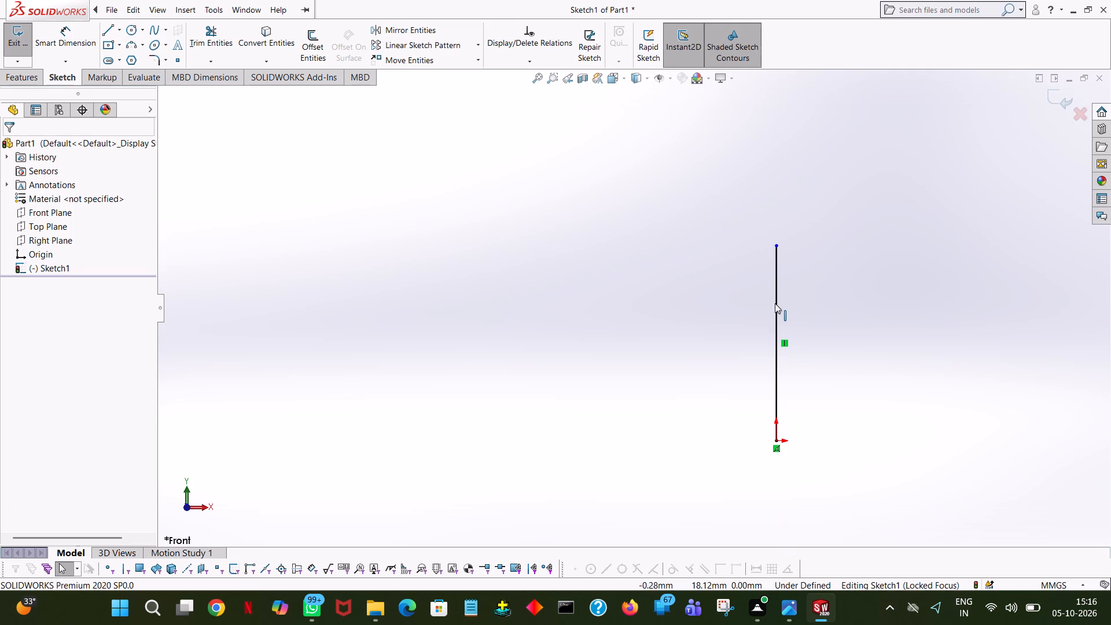
Set the vertical line's length to 24 mm.
click(775, 303)
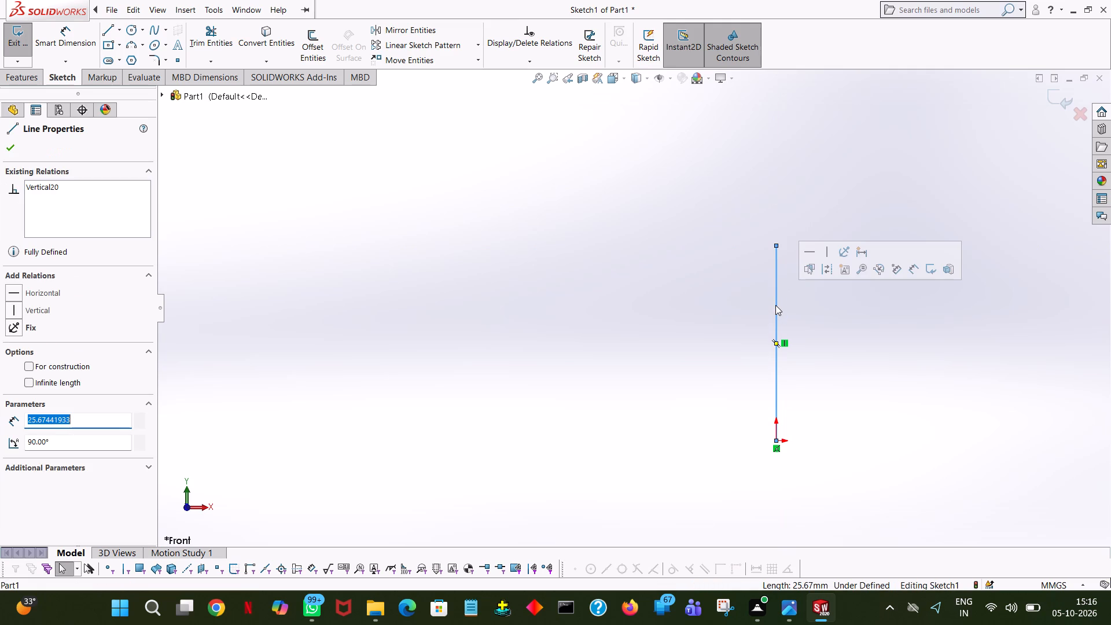
text(24)
key(Return)
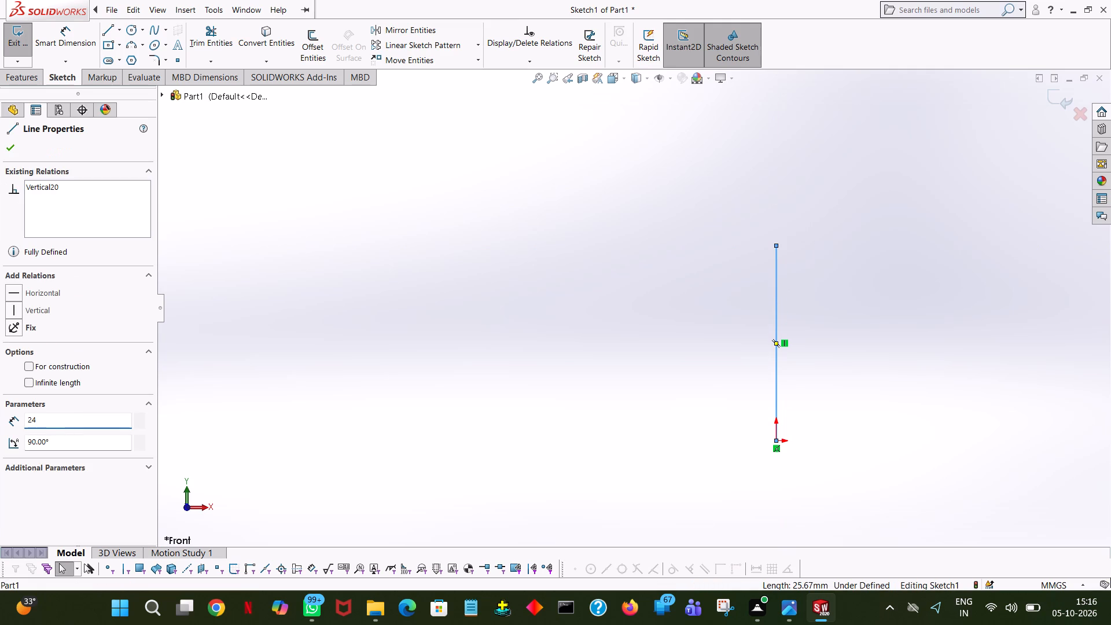
right_click(775, 305)
click(693, 258)
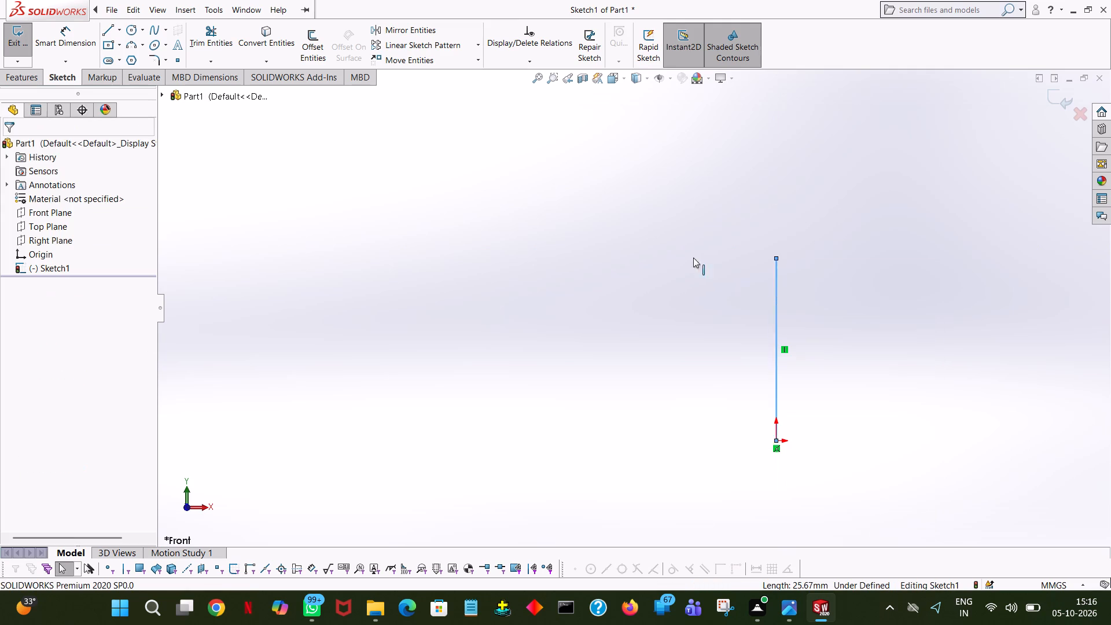
Draw a circle centred on the vertical line's upper endpoint and set its radius to 20 mm.
click(129, 30)
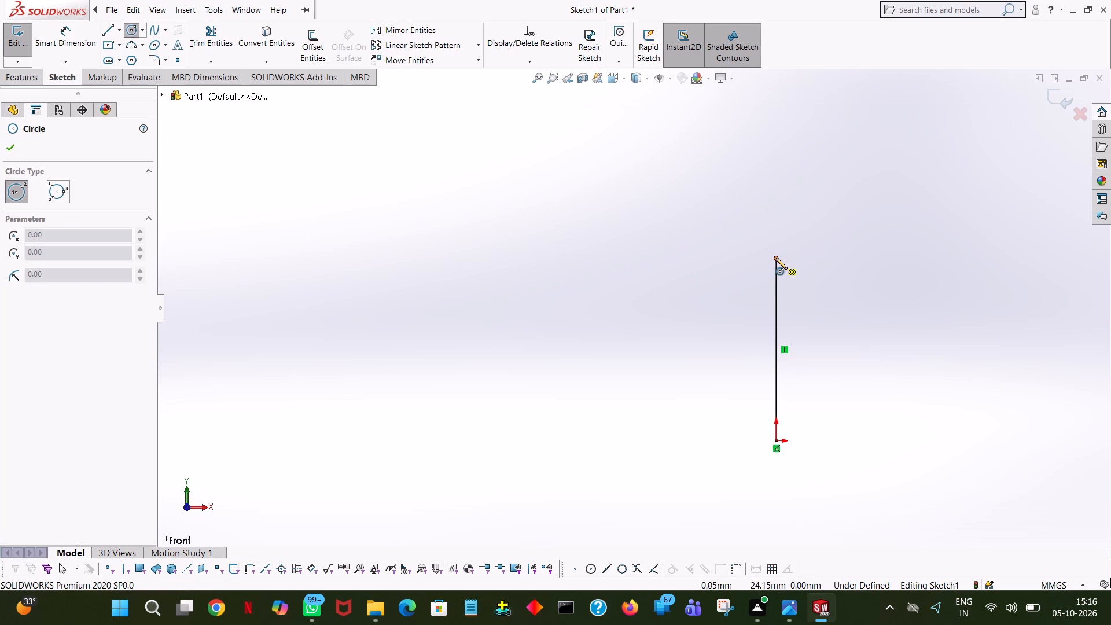
click(776, 258)
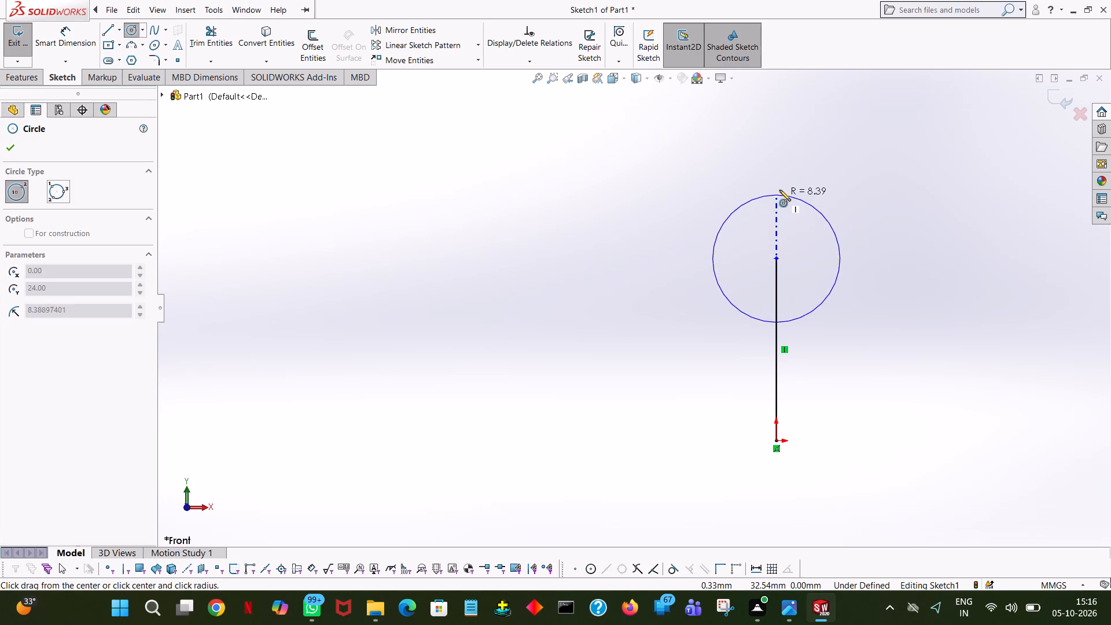
click(784, 135)
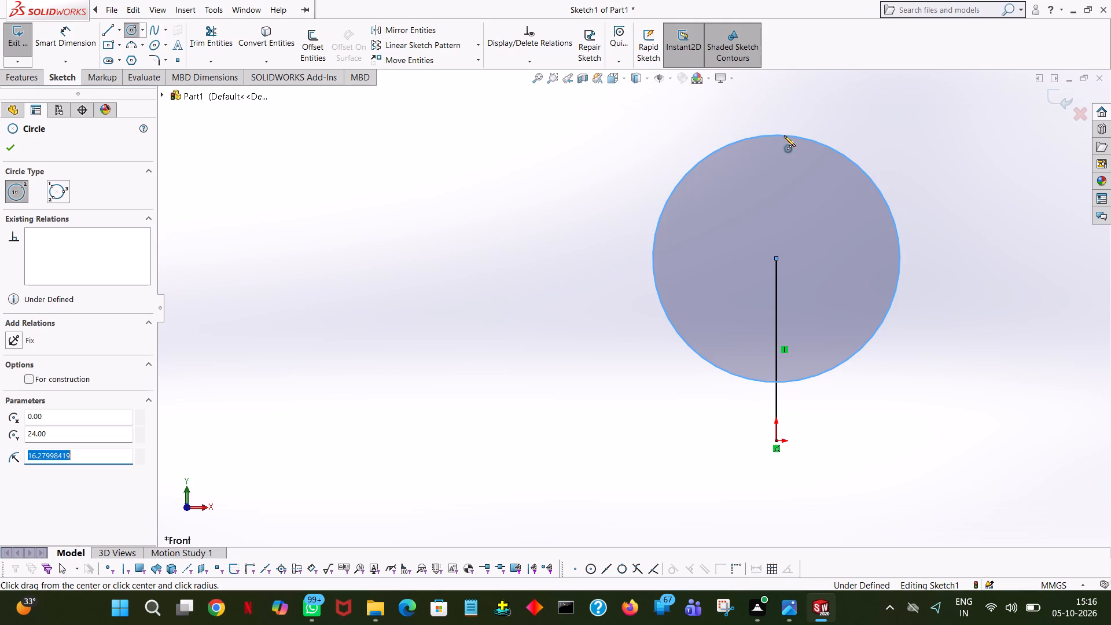
text(20)
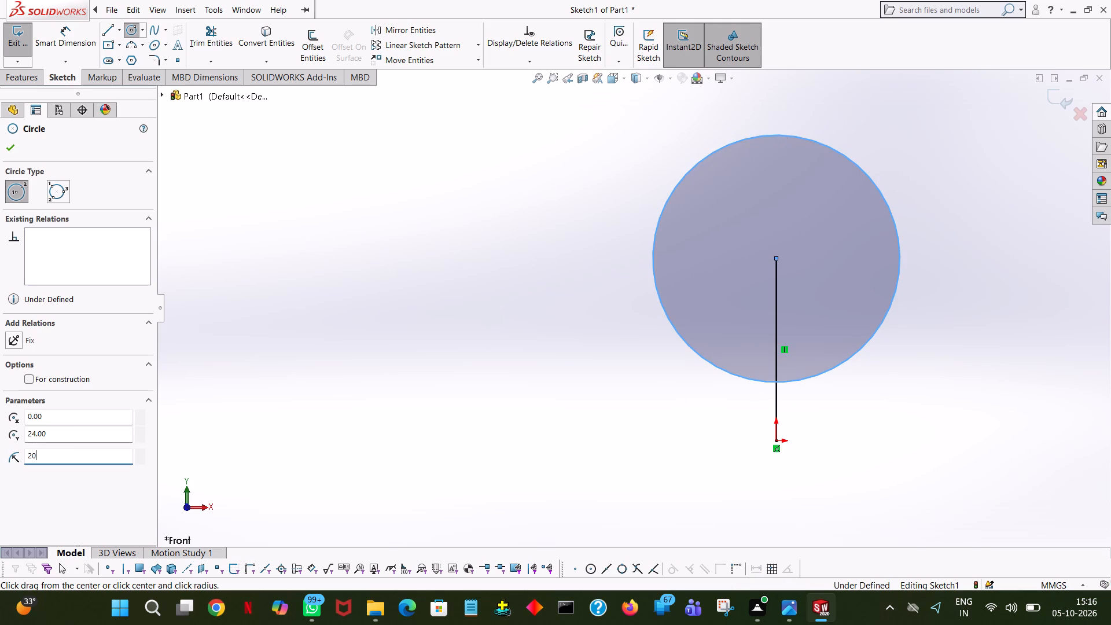
key(Return)
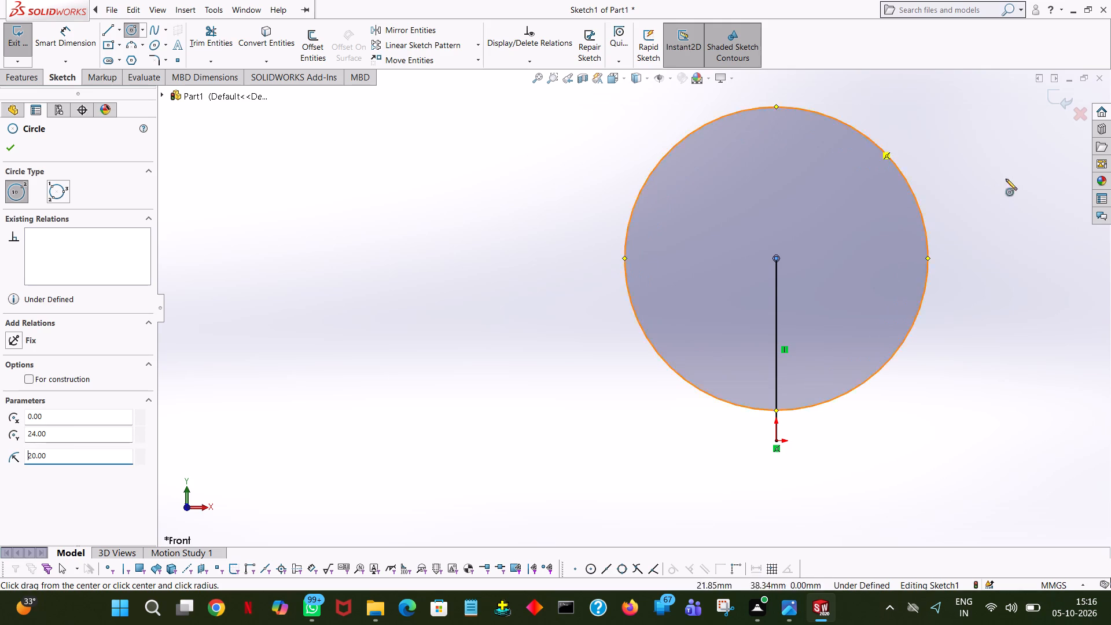
click(5, 144)
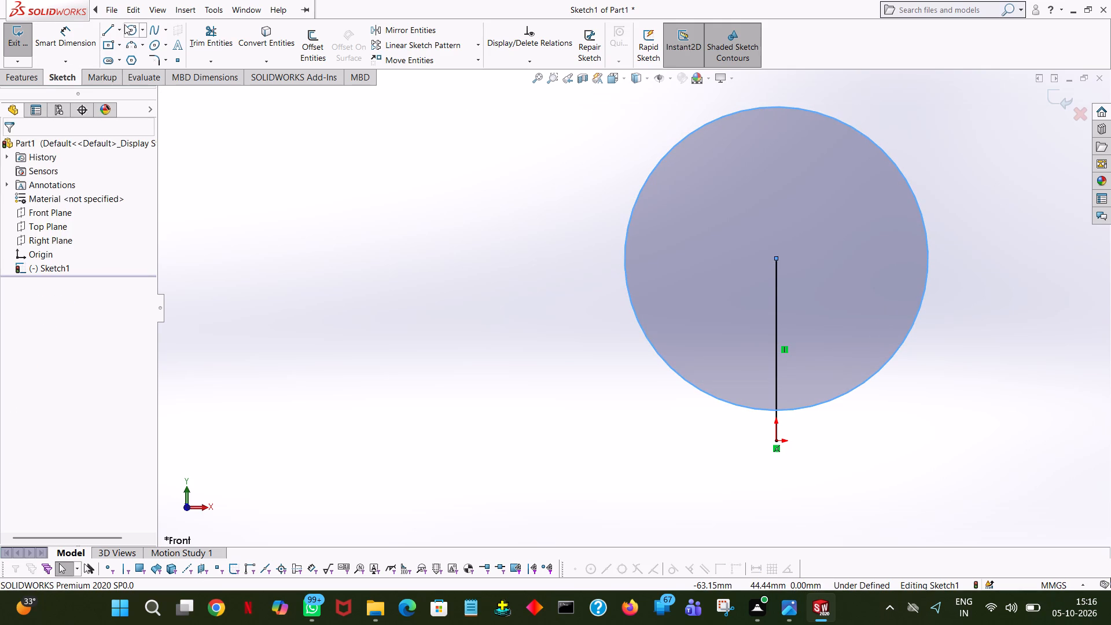
Start a vertical line downward from the circle's right quadrant point, tangent to the circle.
click(104, 25)
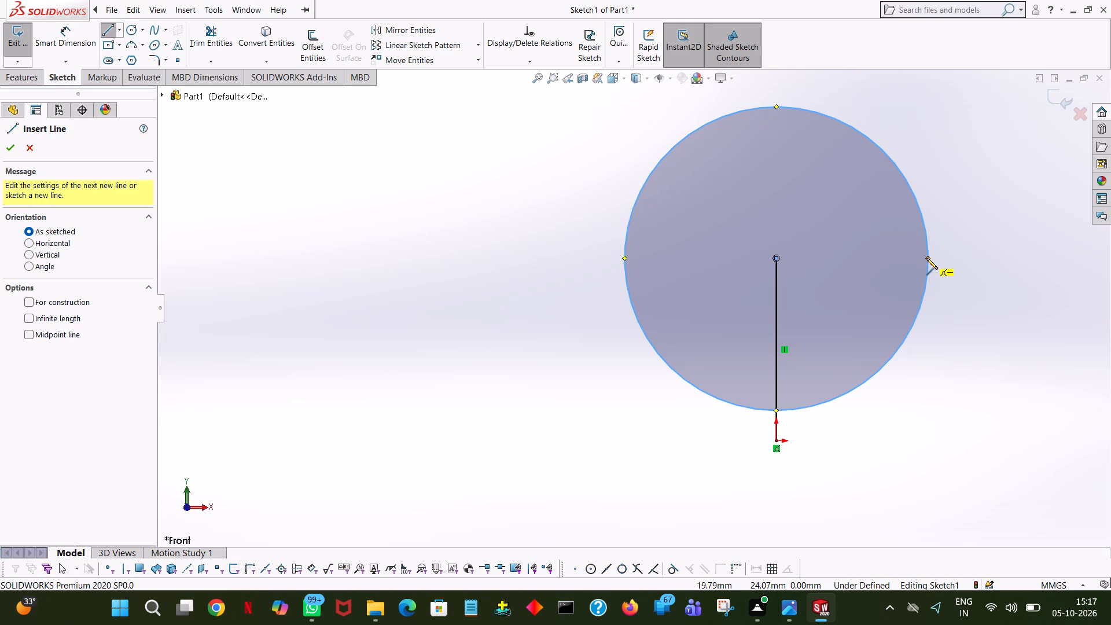
click(926, 258)
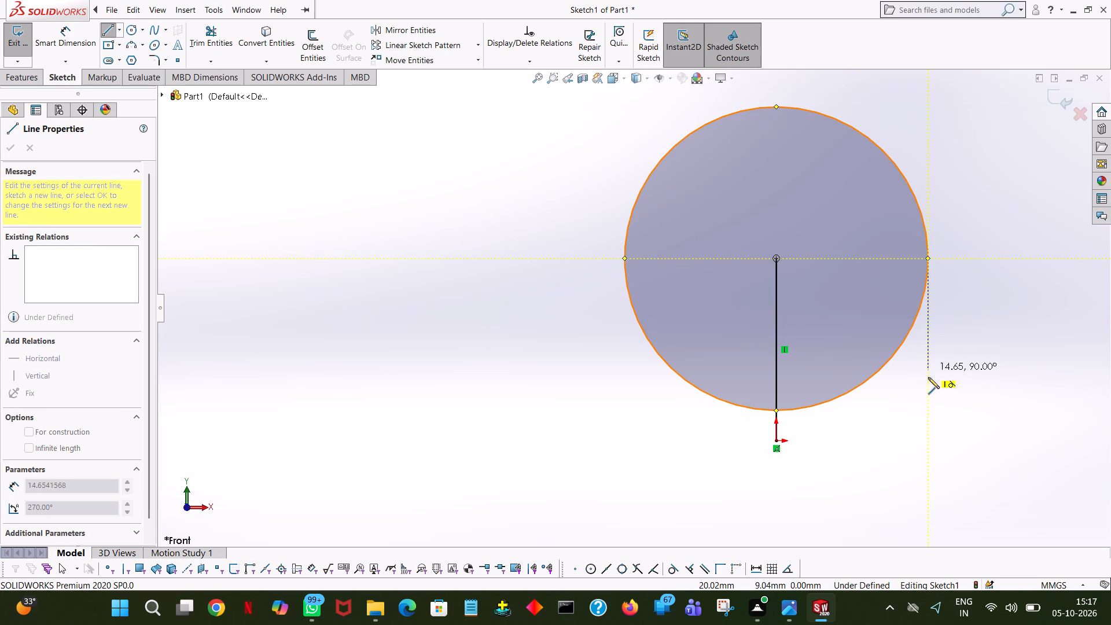
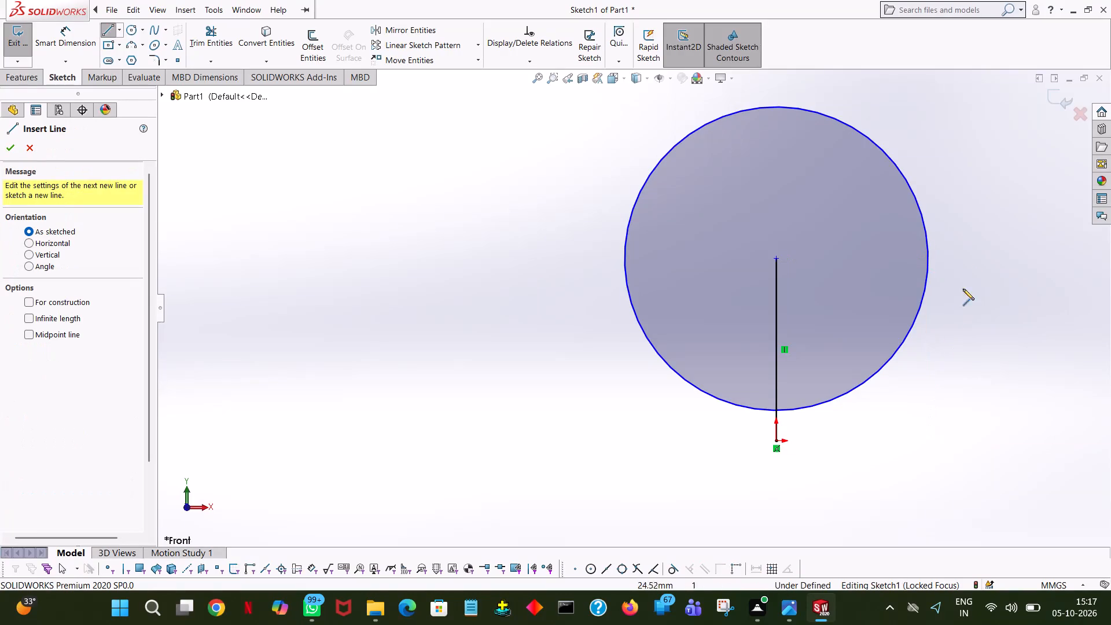
Draw a vertical tangent line downward from the circle's right quadrant point and set its length to 24 mm.
click(928, 258)
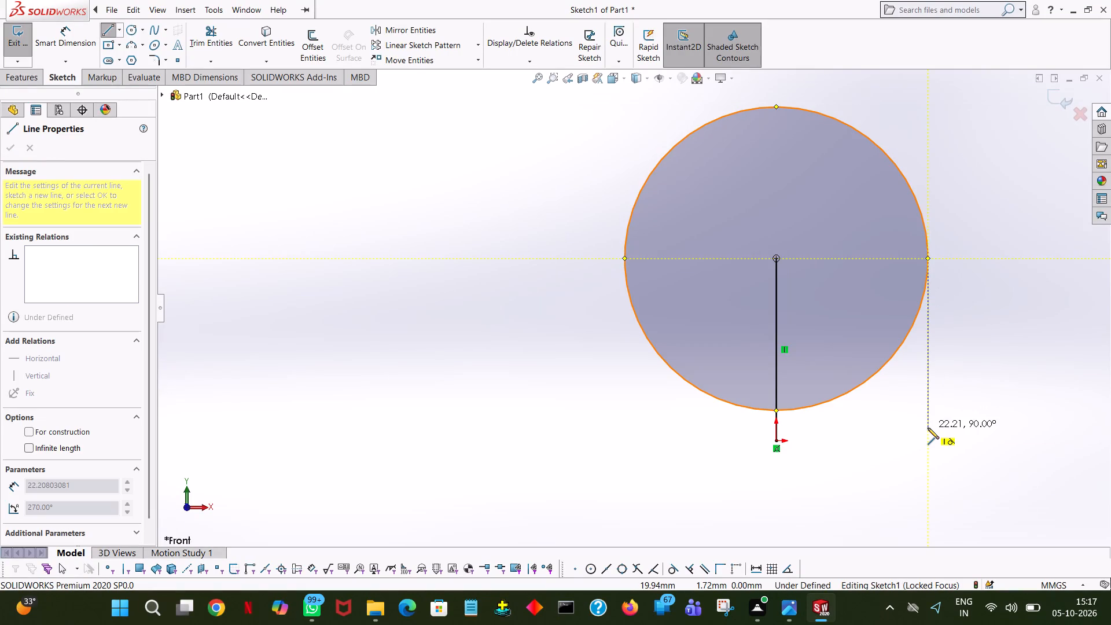
click(928, 428)
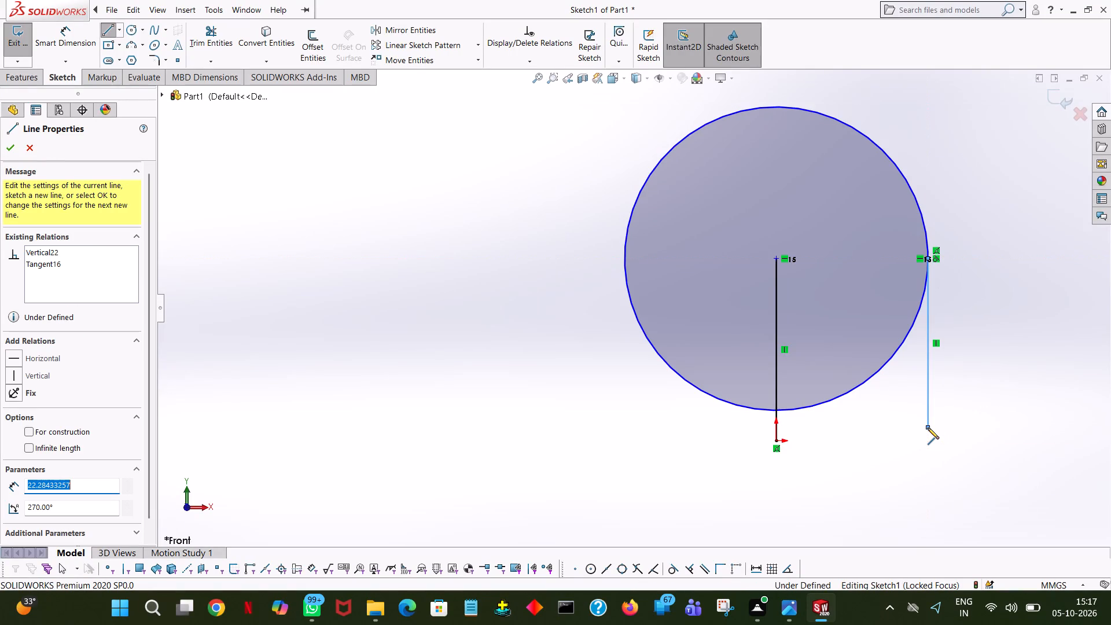
text(24)
key(Return)
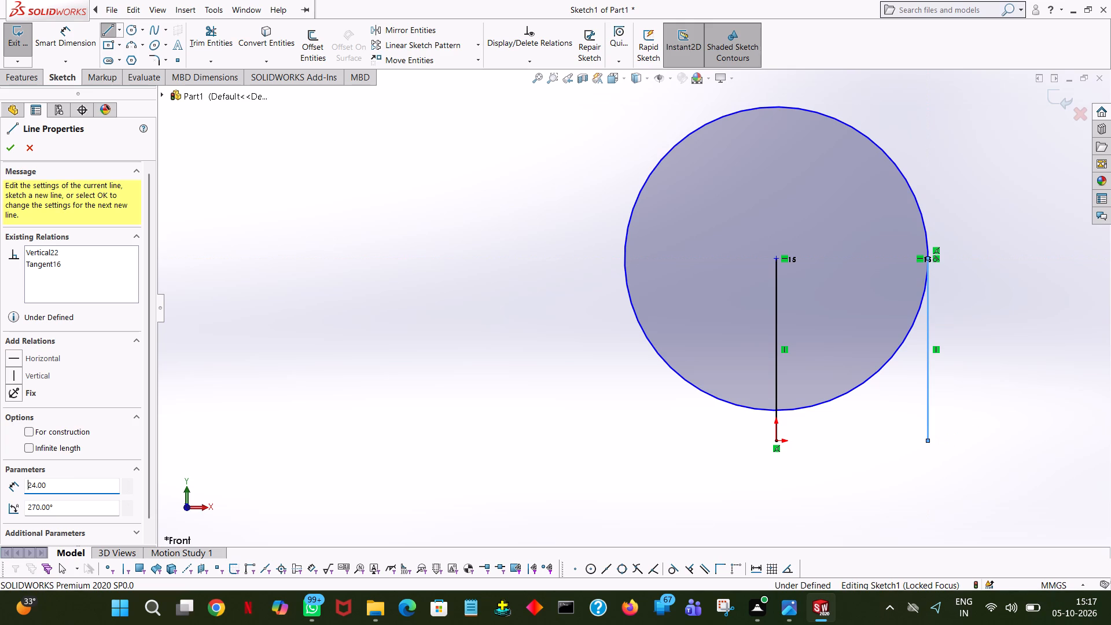
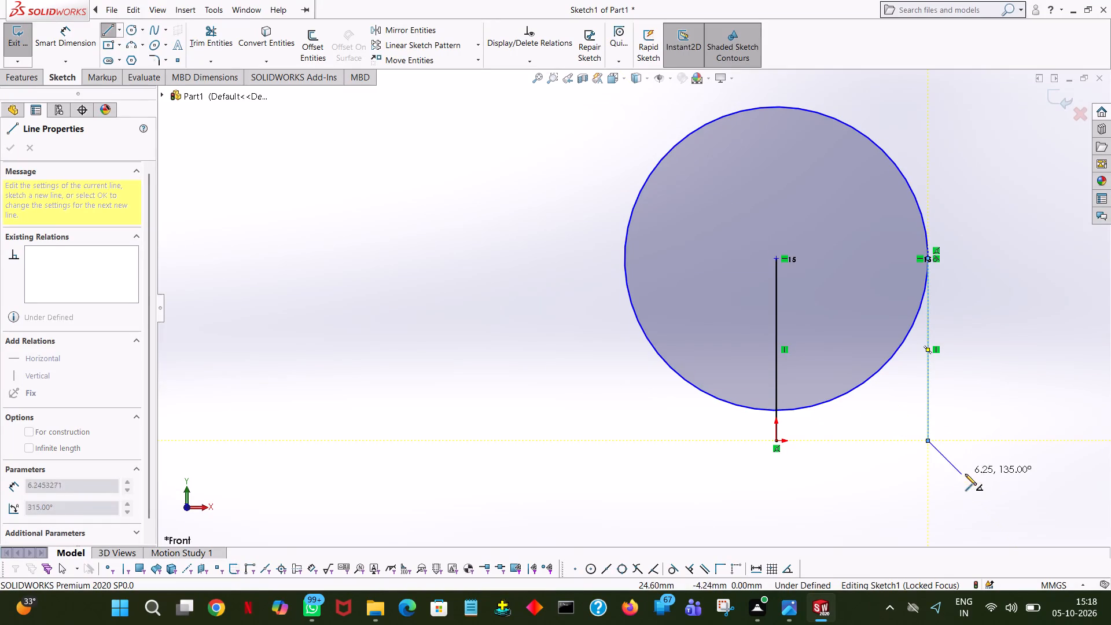
Draw an 8 mm horizontal line outward from the lower end of the vertical tangent line.
right_click(953, 445)
click(987, 450)
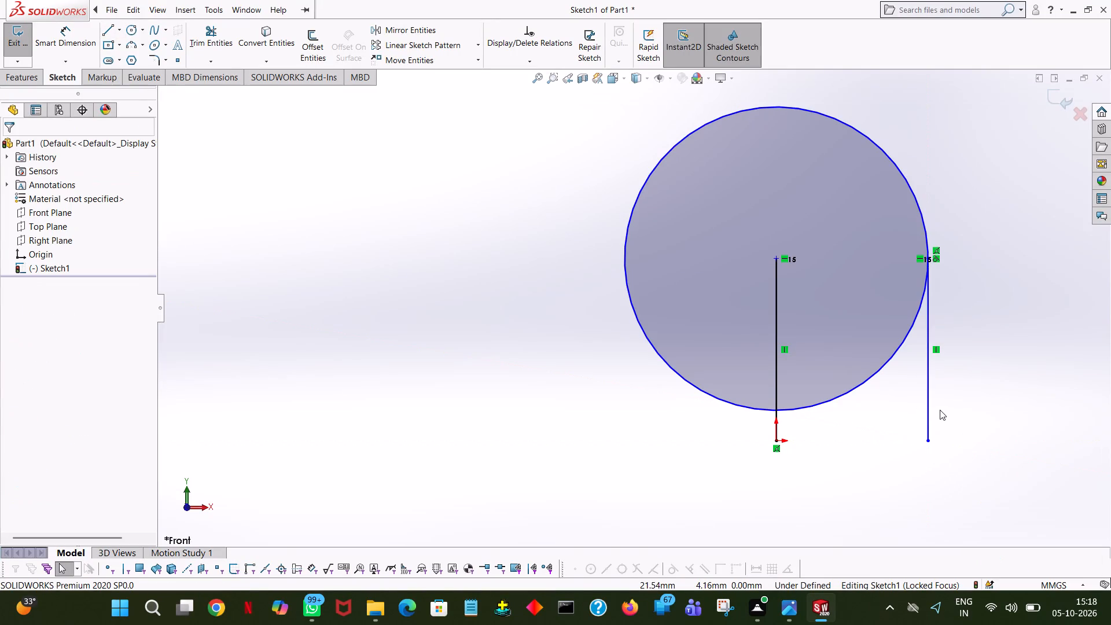
click(928, 416)
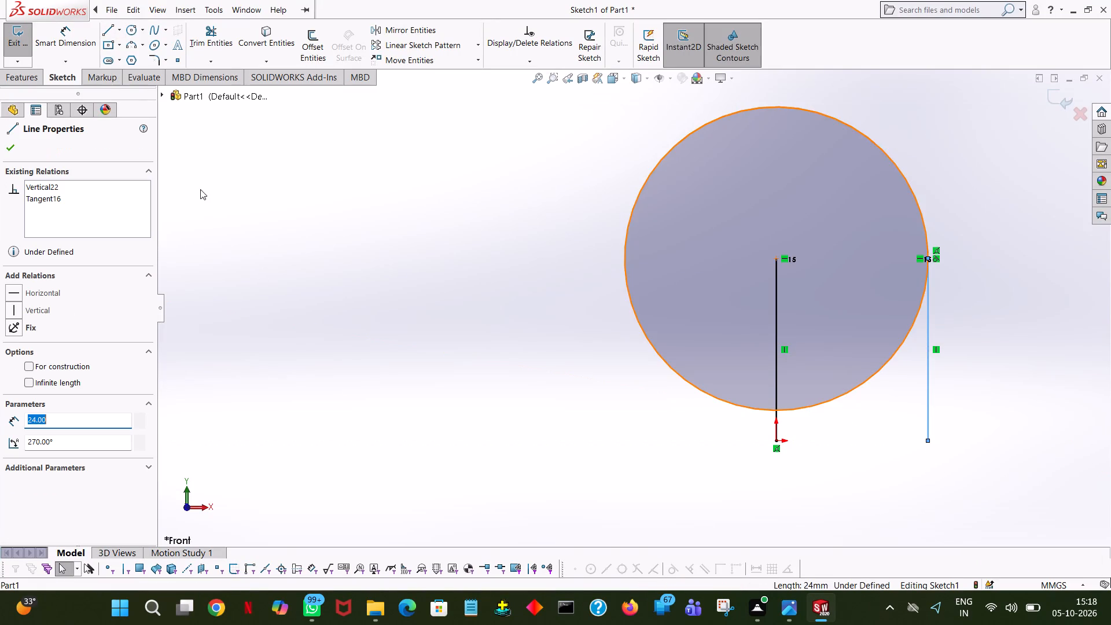
click(6, 148)
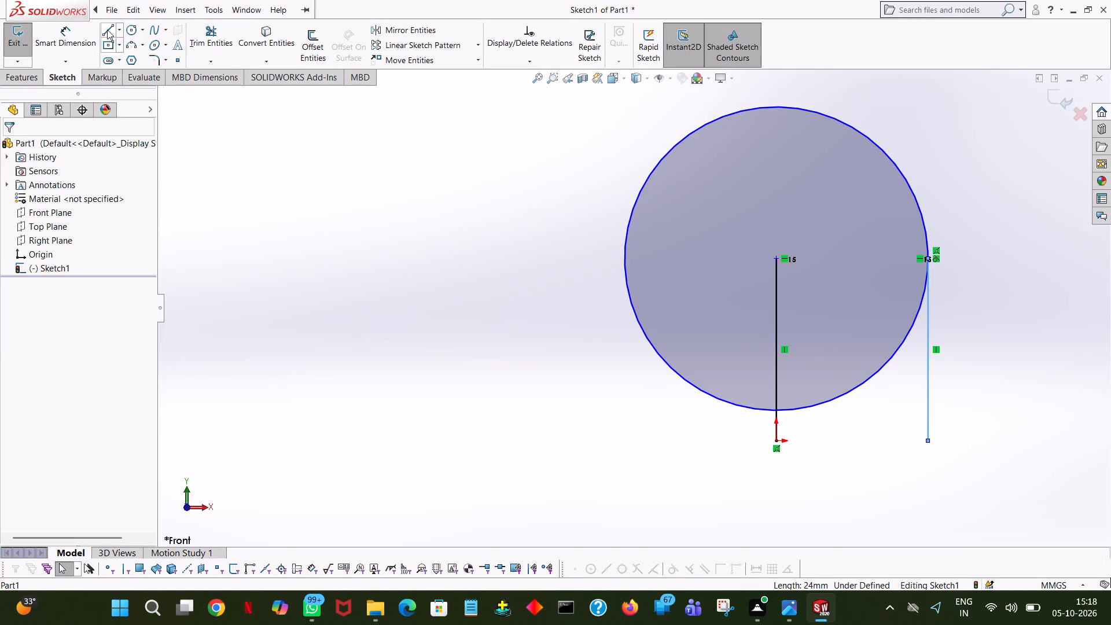
click(107, 30)
click(928, 441)
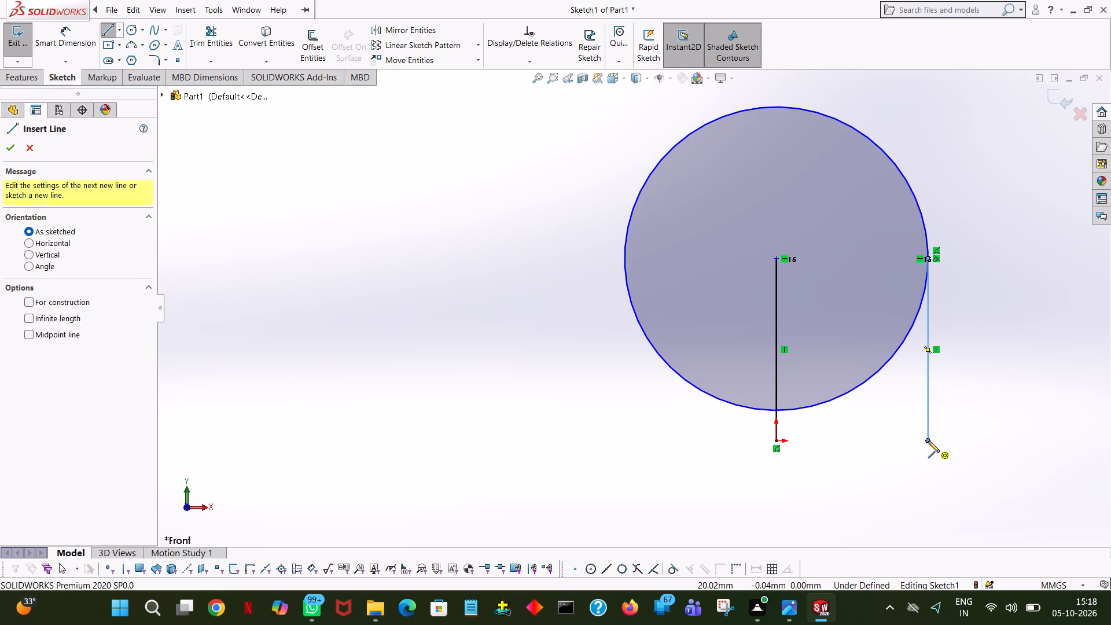
click(969, 439)
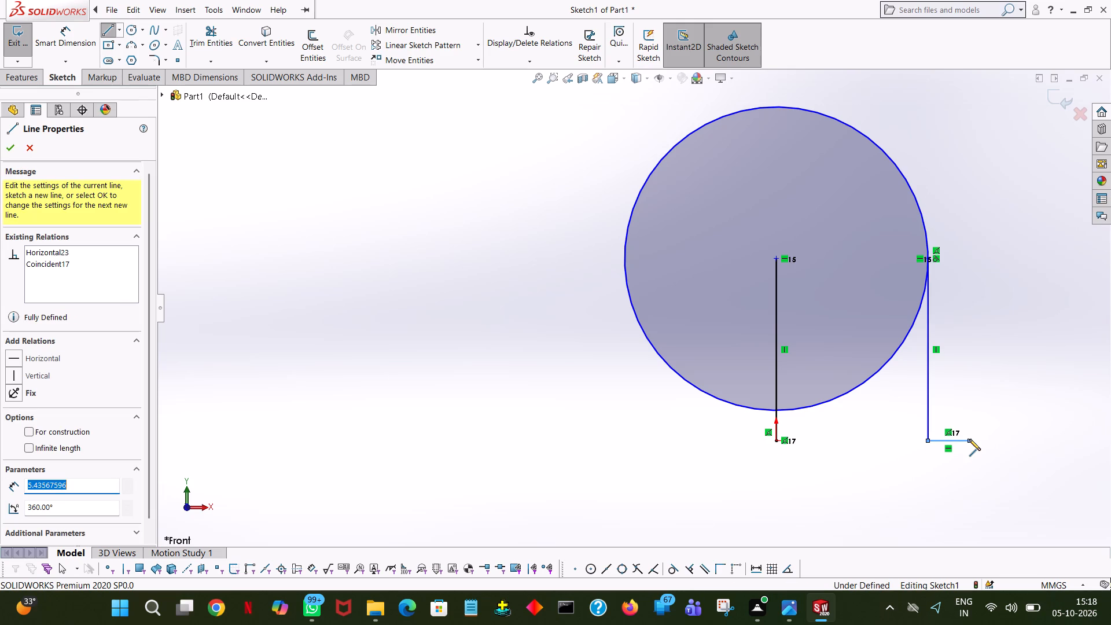
key(8)
key(Return)
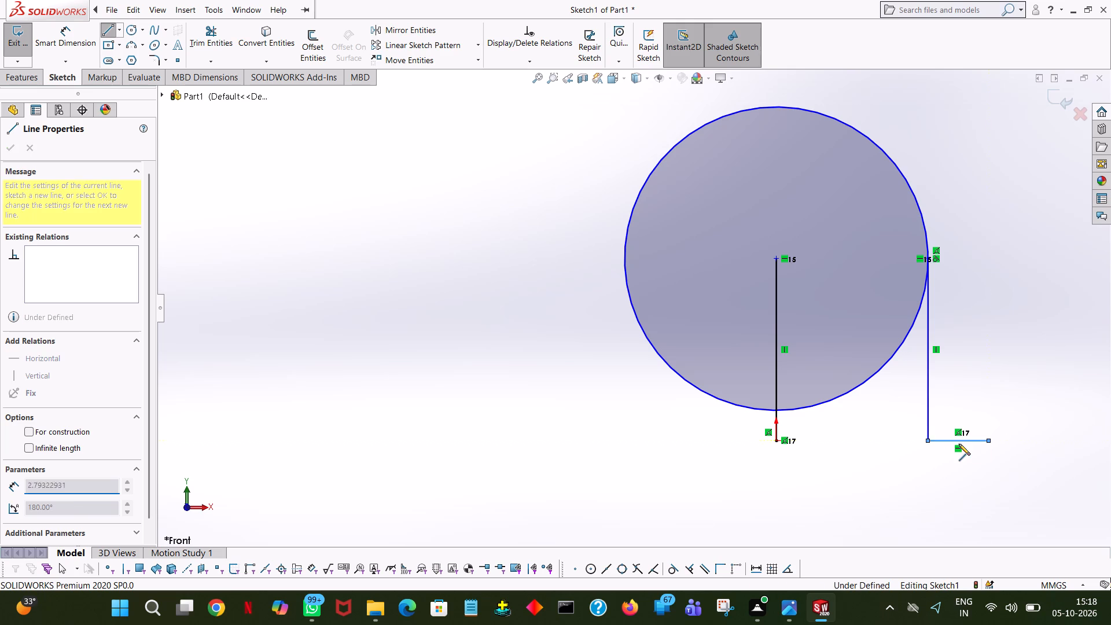
Draw a vertical line downward from the outer end of the 8 mm line and set its length to 6 mm.
click(989, 486)
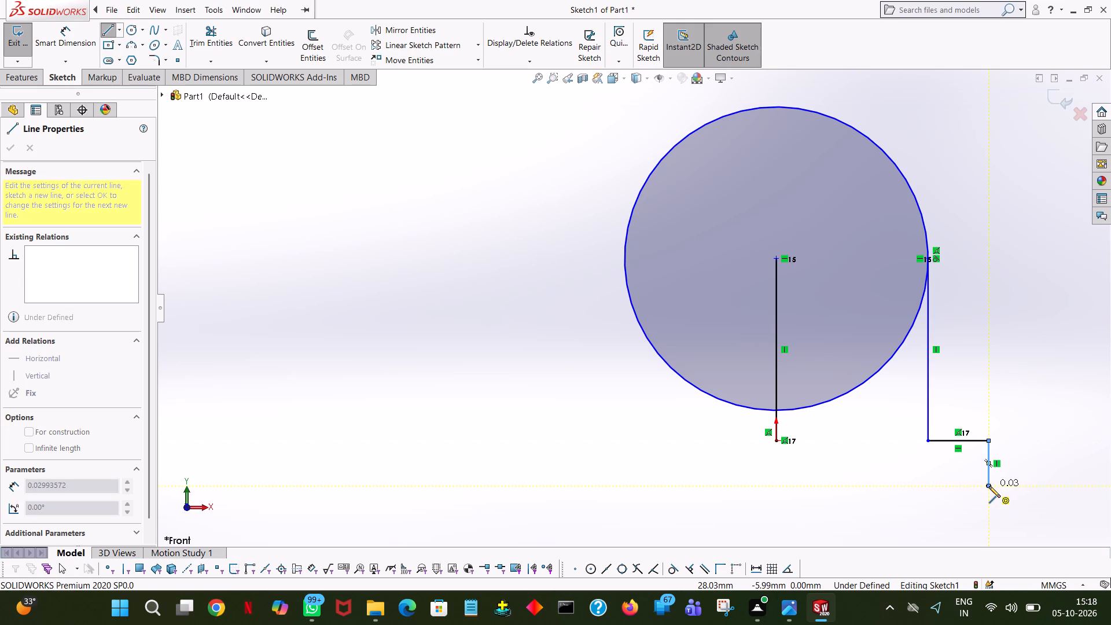
key(6)
right_click(989, 486)
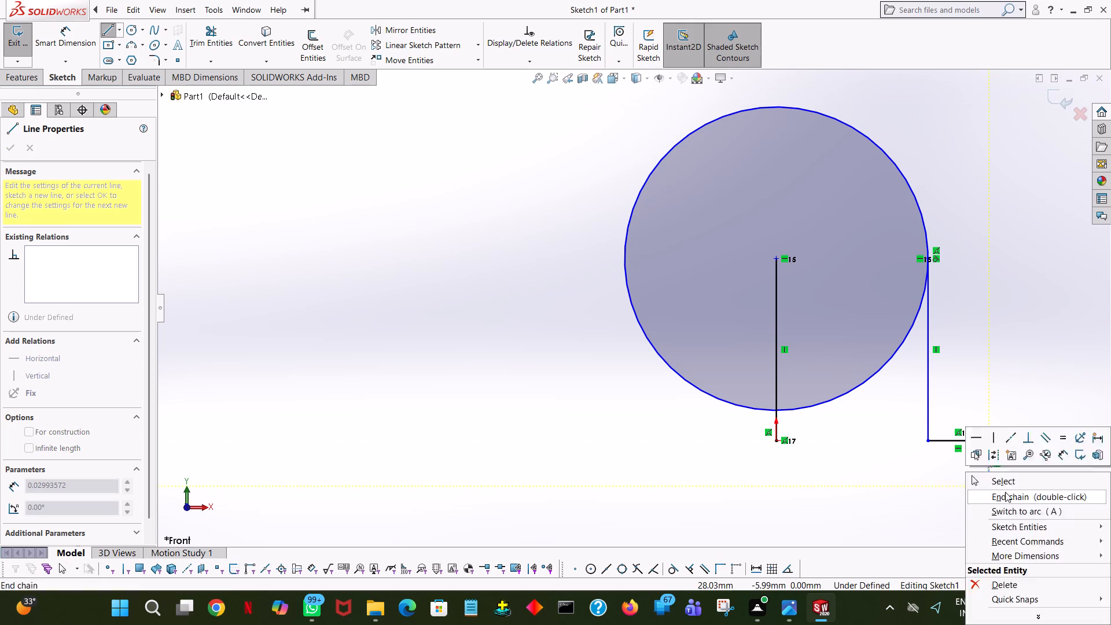
click(1007, 492)
right_click(1006, 478)
click(1020, 487)
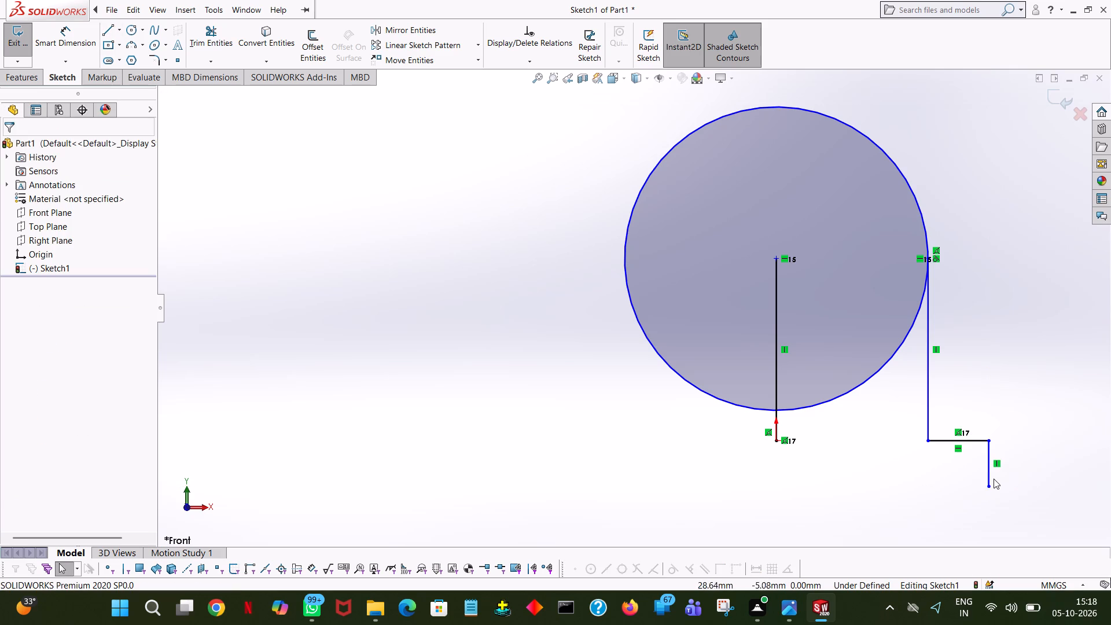
click(989, 476)
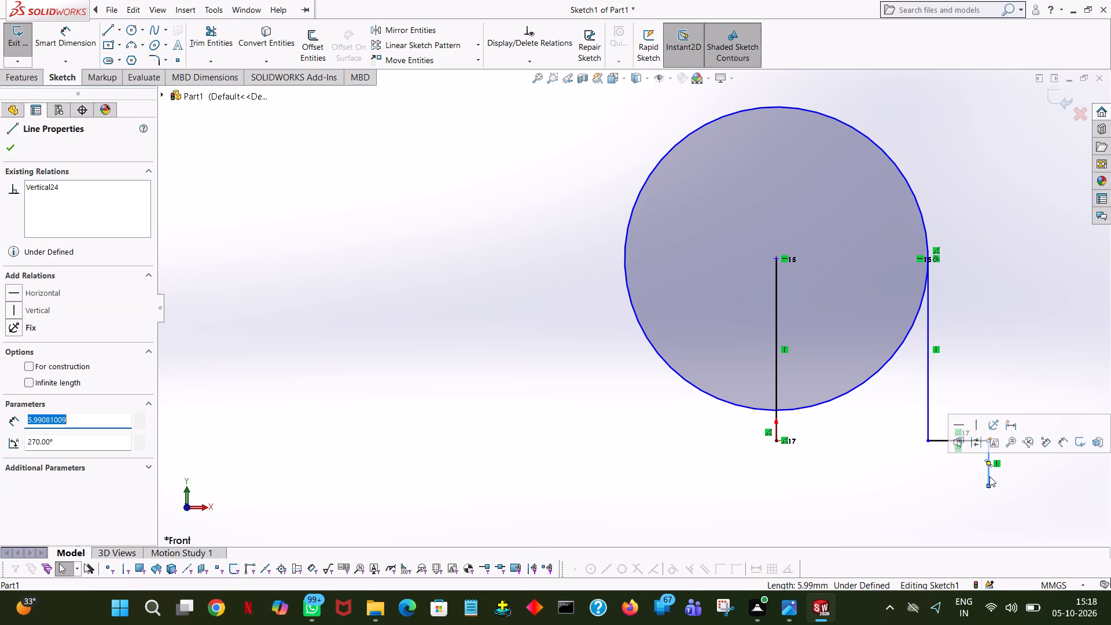
key(6)
key(Return)
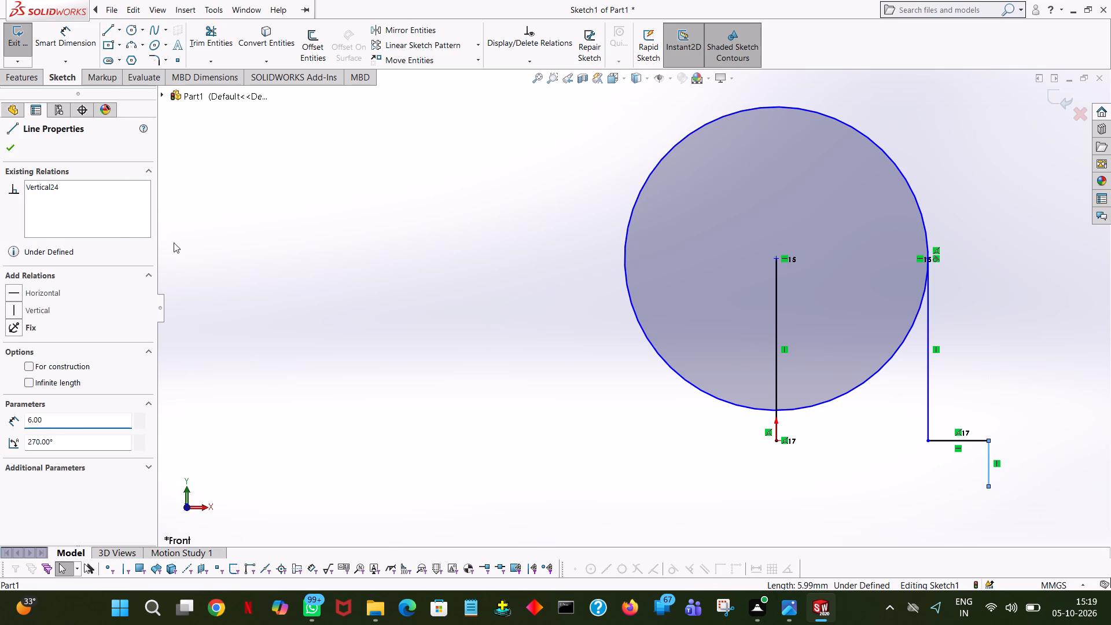
click(14, 139)
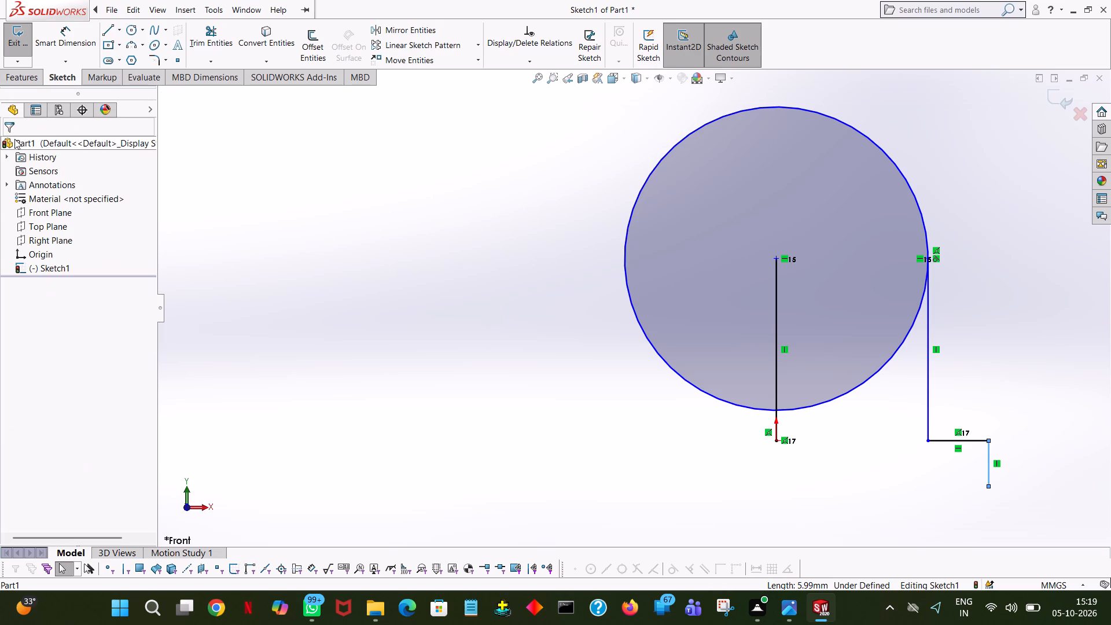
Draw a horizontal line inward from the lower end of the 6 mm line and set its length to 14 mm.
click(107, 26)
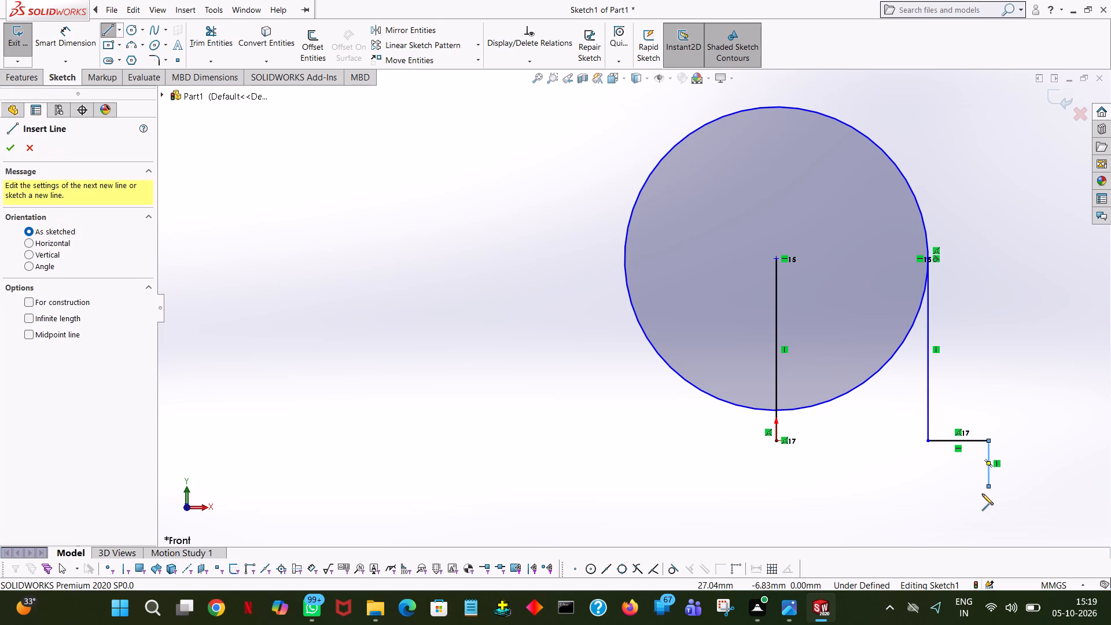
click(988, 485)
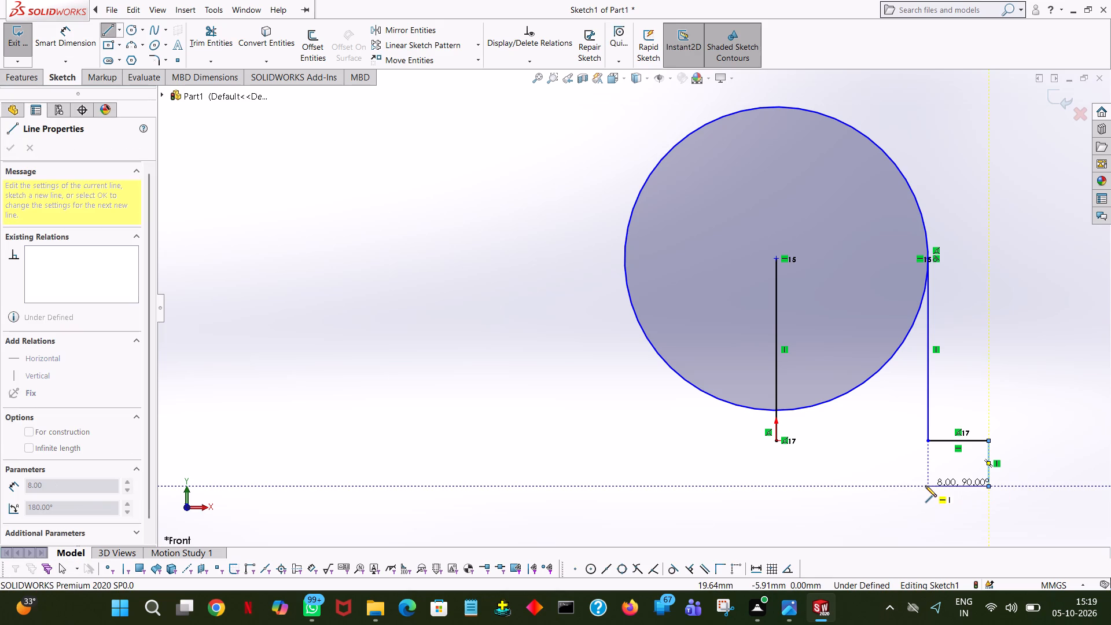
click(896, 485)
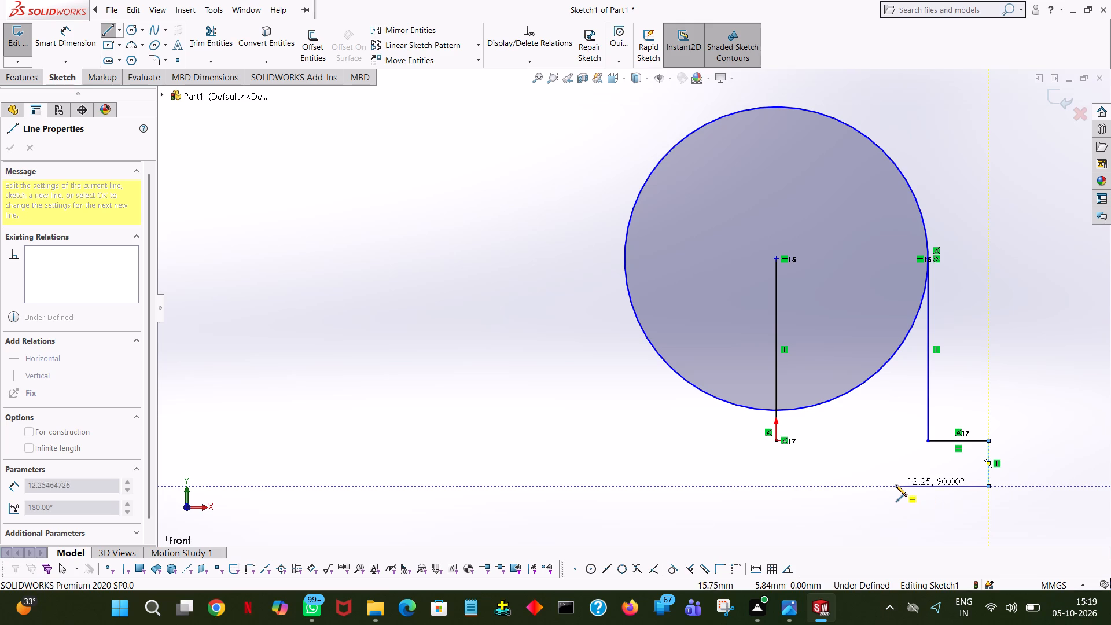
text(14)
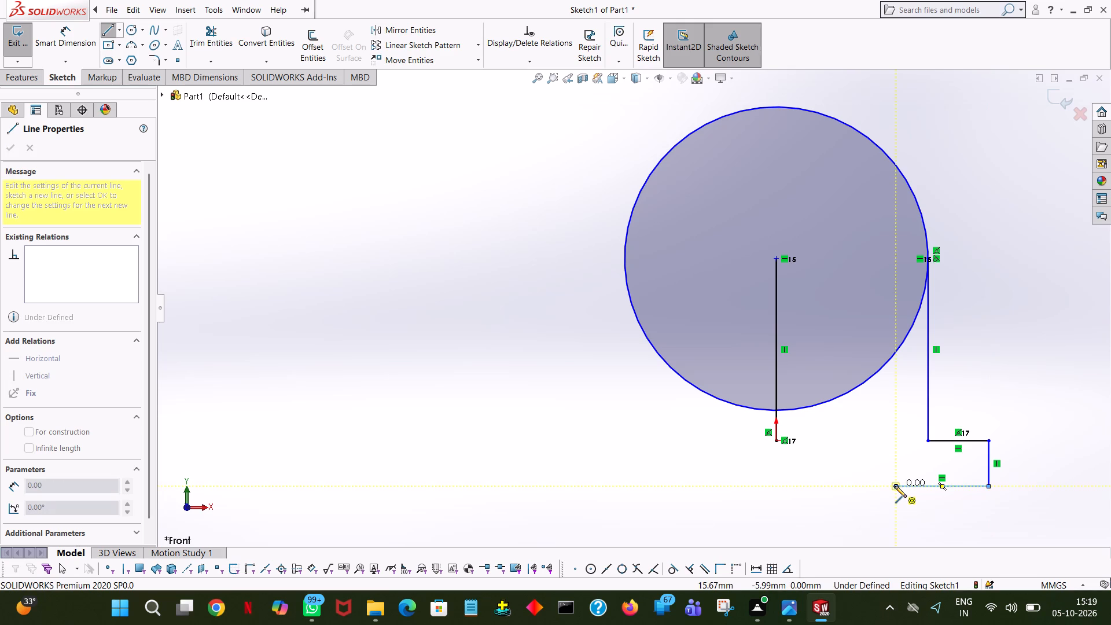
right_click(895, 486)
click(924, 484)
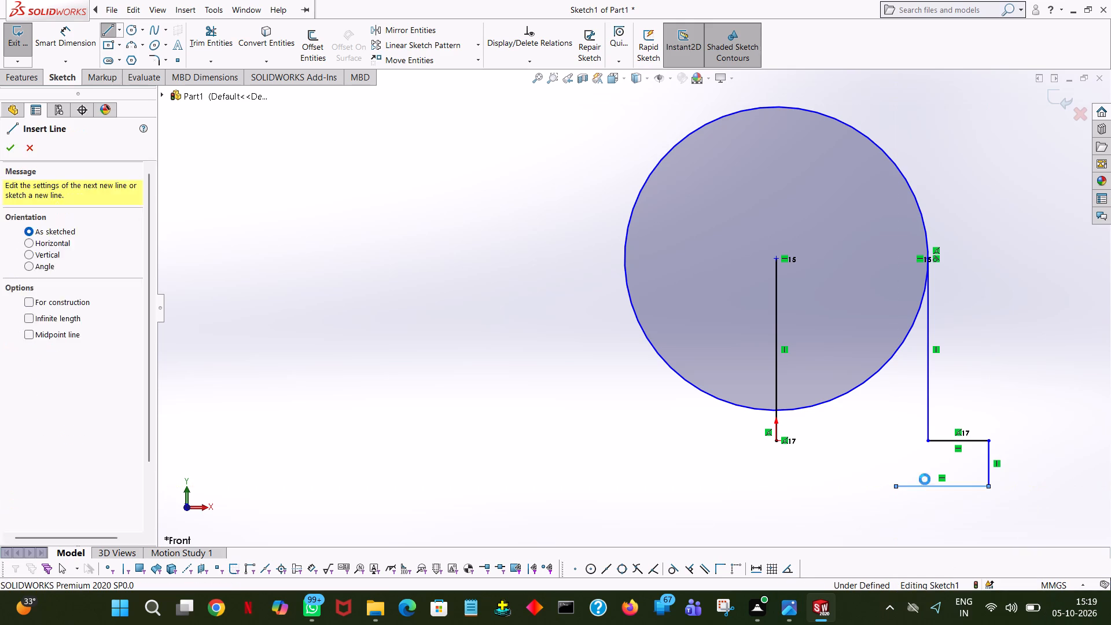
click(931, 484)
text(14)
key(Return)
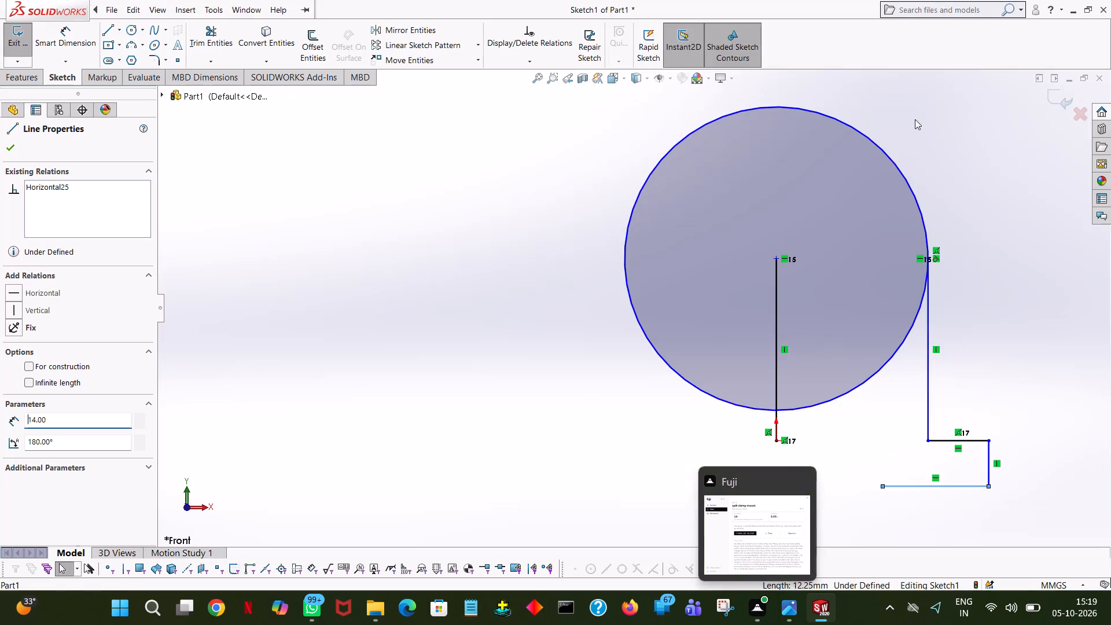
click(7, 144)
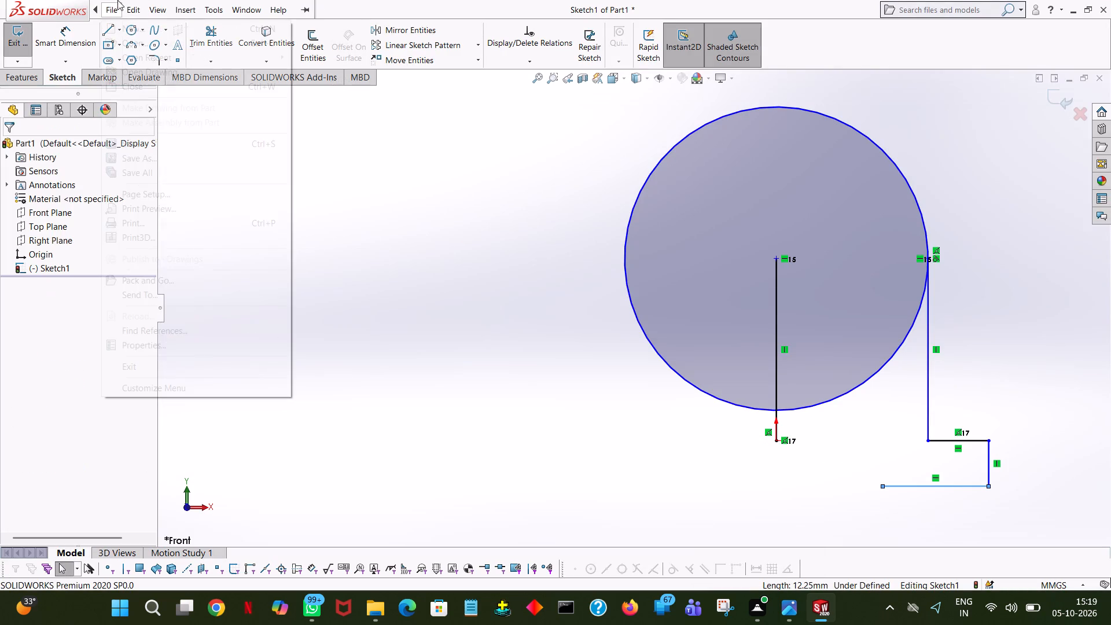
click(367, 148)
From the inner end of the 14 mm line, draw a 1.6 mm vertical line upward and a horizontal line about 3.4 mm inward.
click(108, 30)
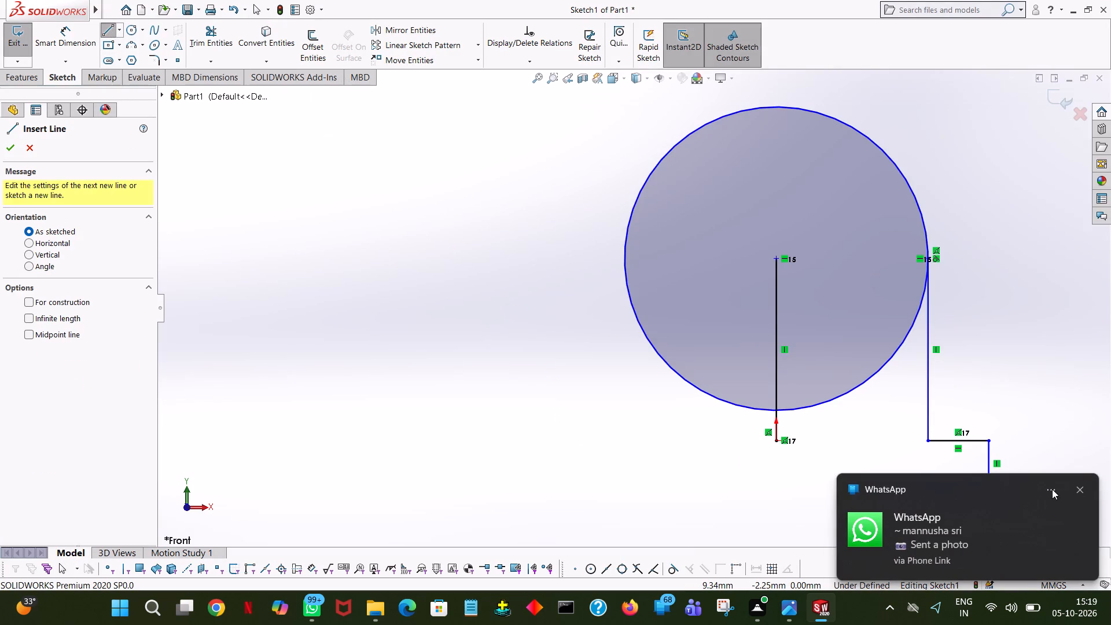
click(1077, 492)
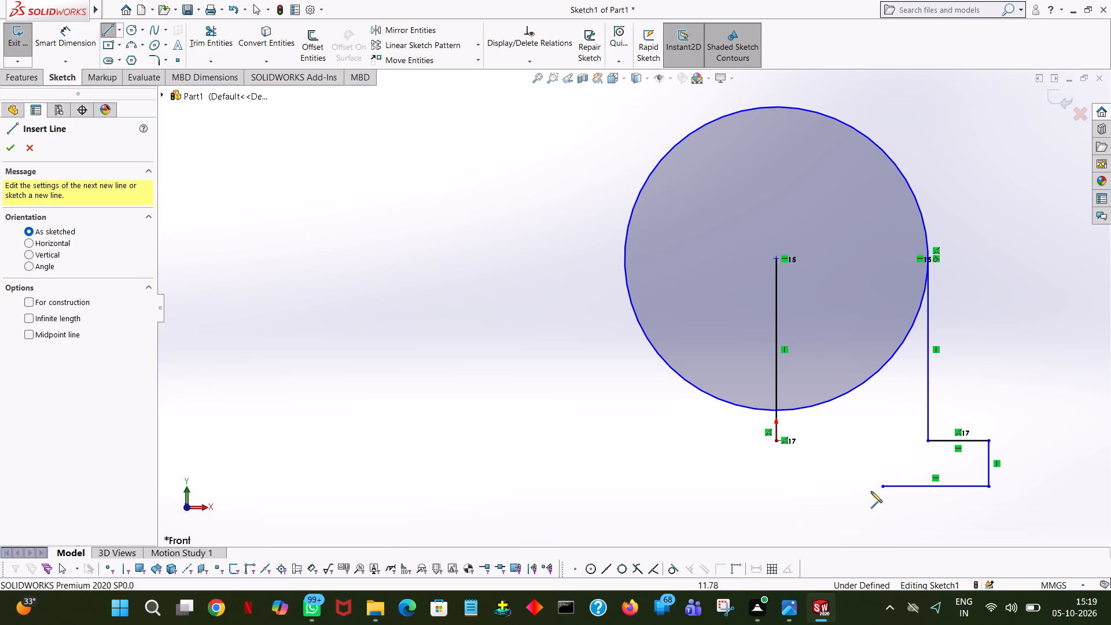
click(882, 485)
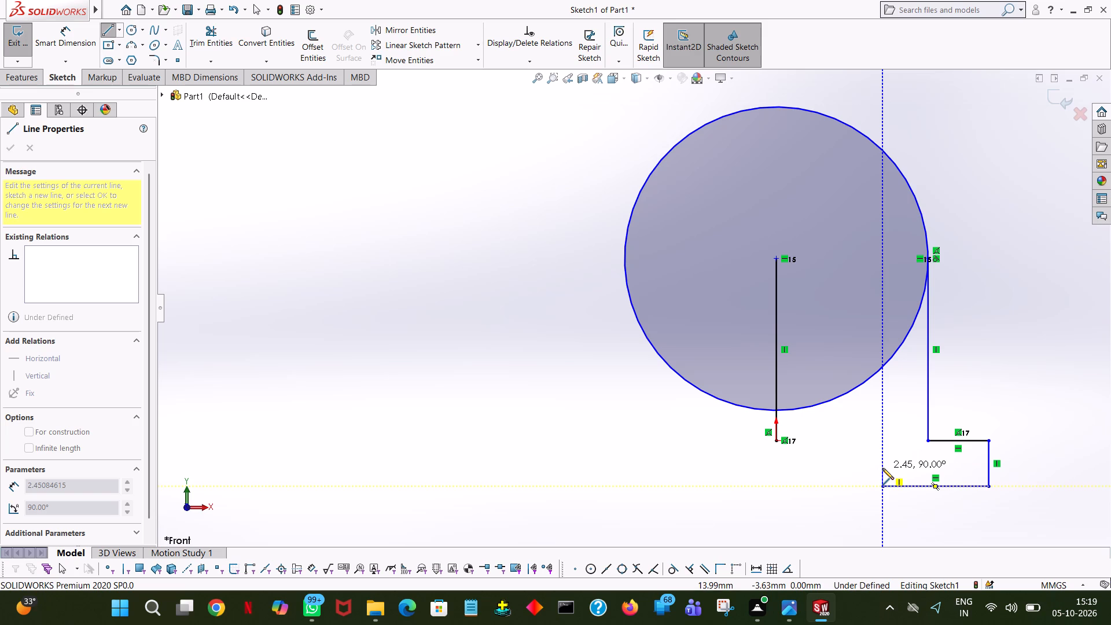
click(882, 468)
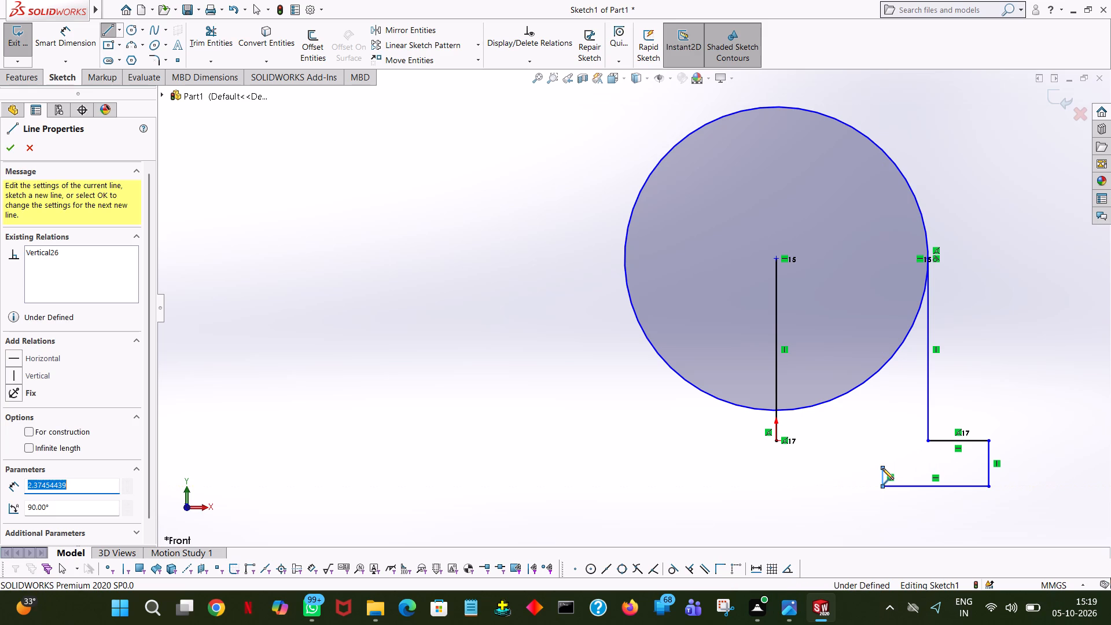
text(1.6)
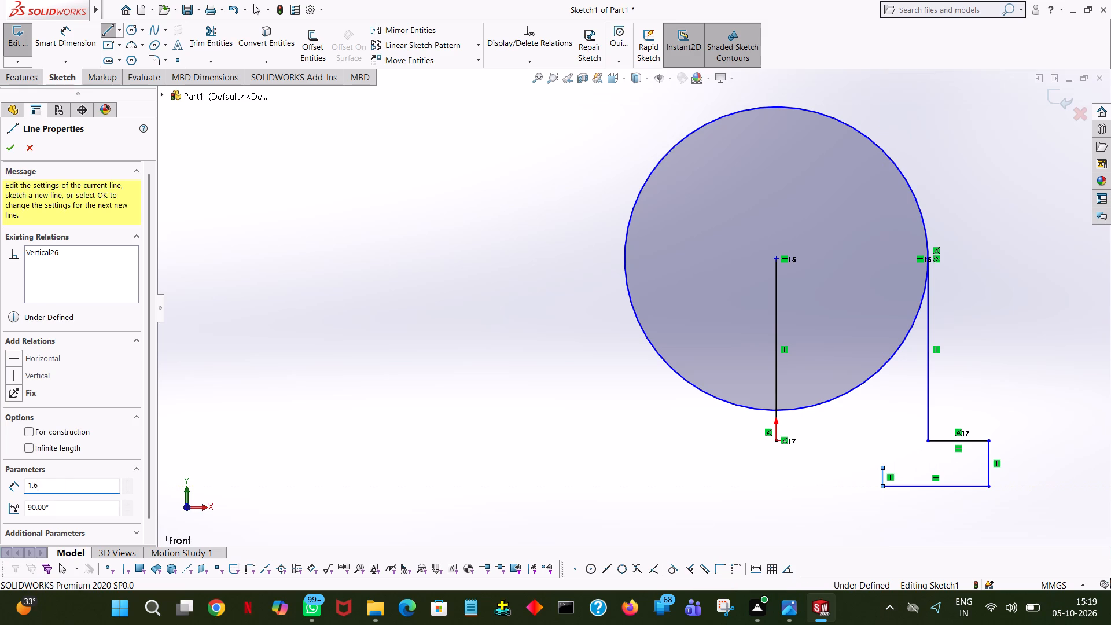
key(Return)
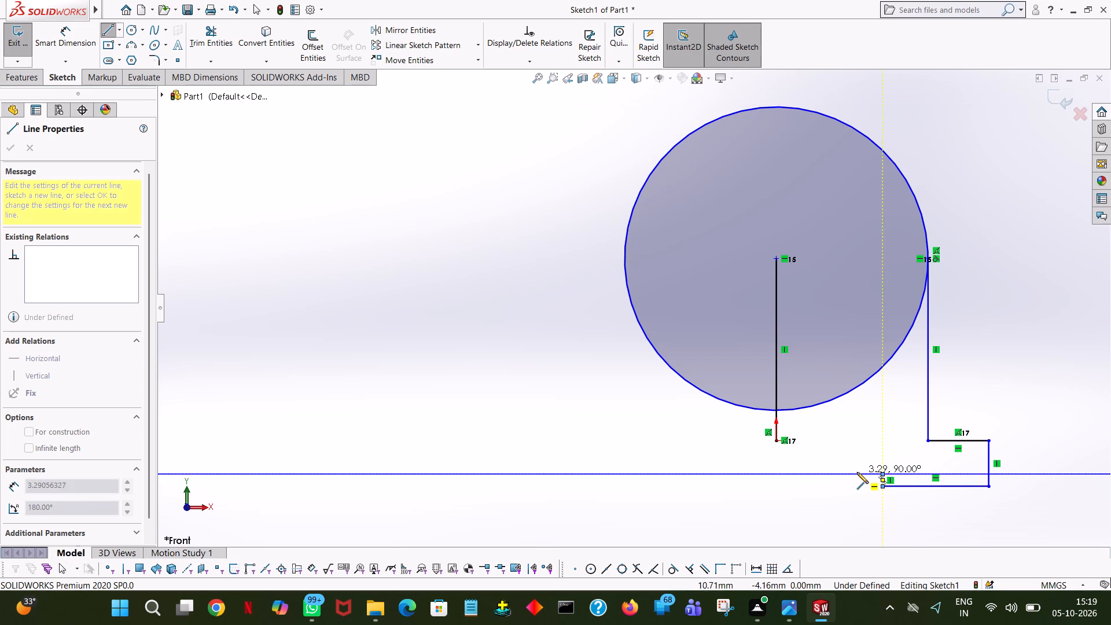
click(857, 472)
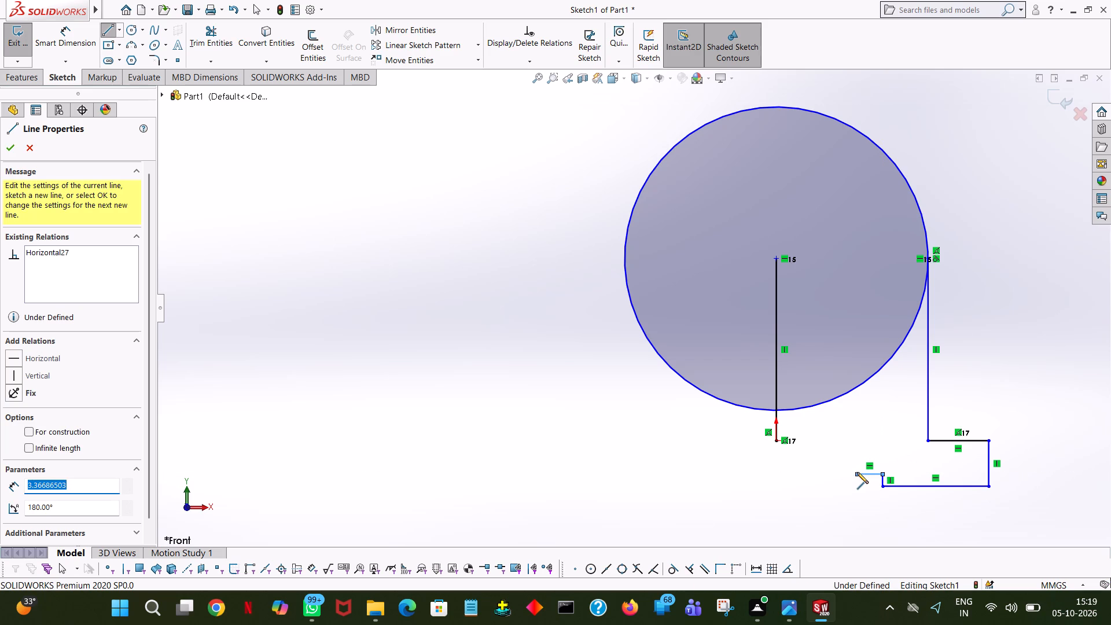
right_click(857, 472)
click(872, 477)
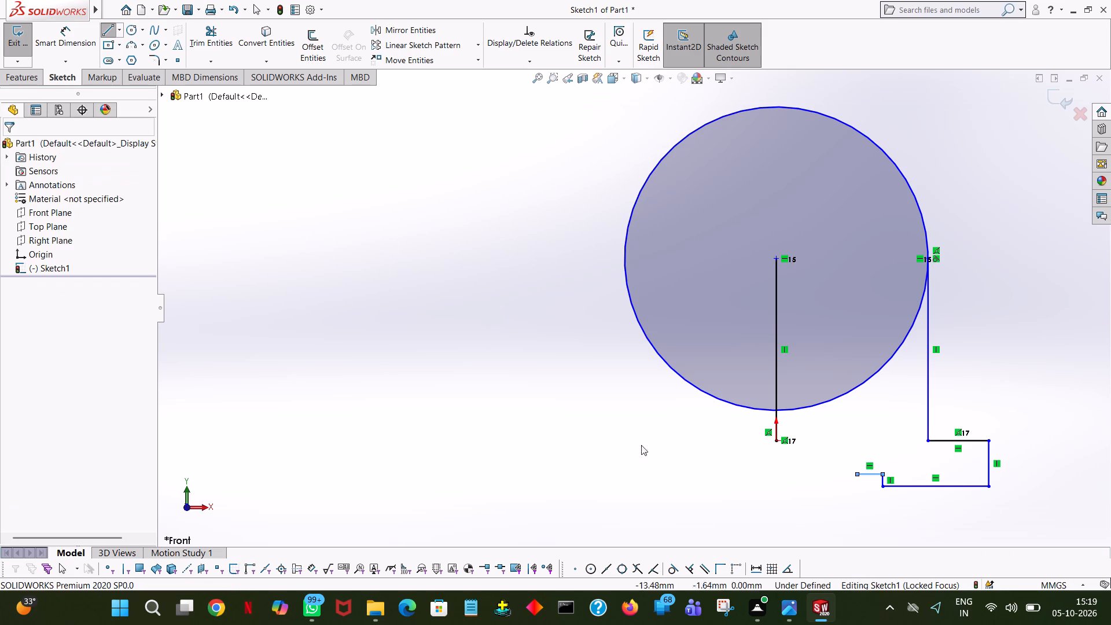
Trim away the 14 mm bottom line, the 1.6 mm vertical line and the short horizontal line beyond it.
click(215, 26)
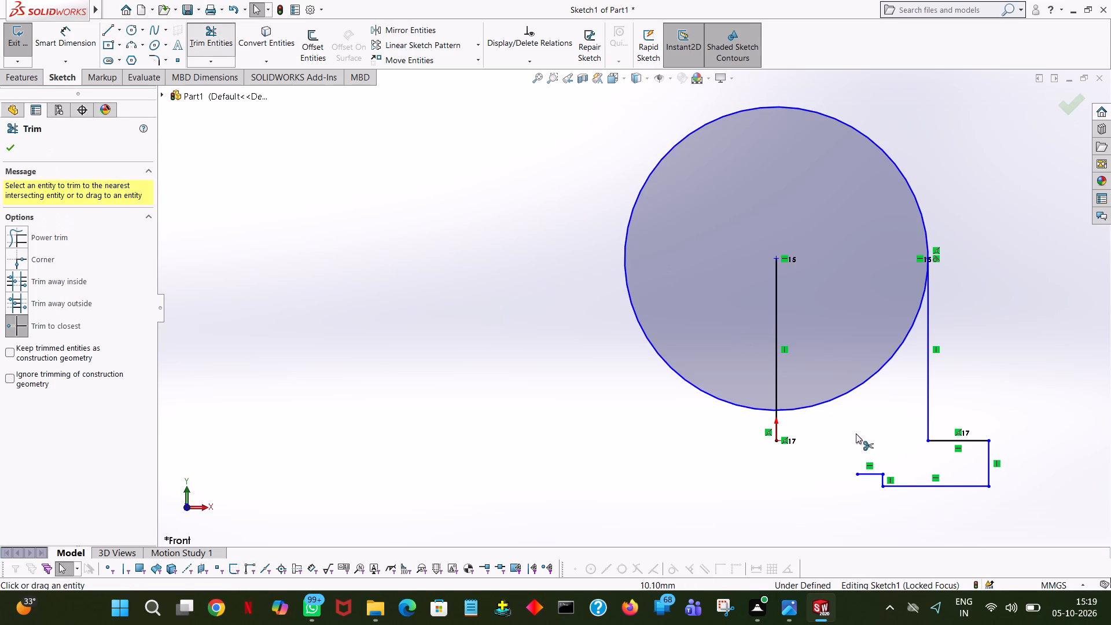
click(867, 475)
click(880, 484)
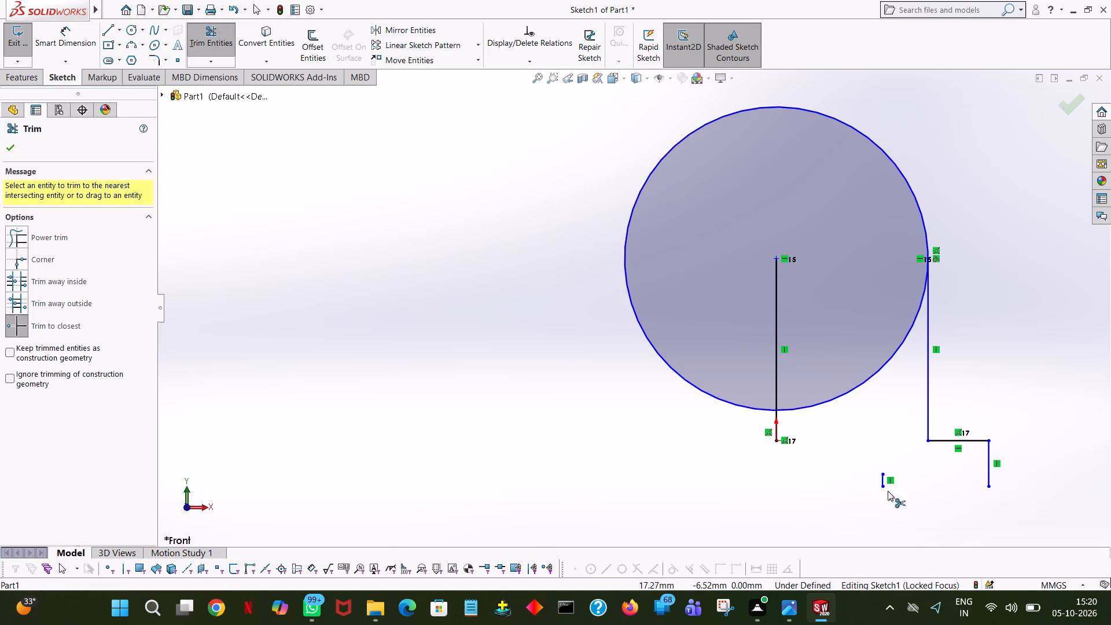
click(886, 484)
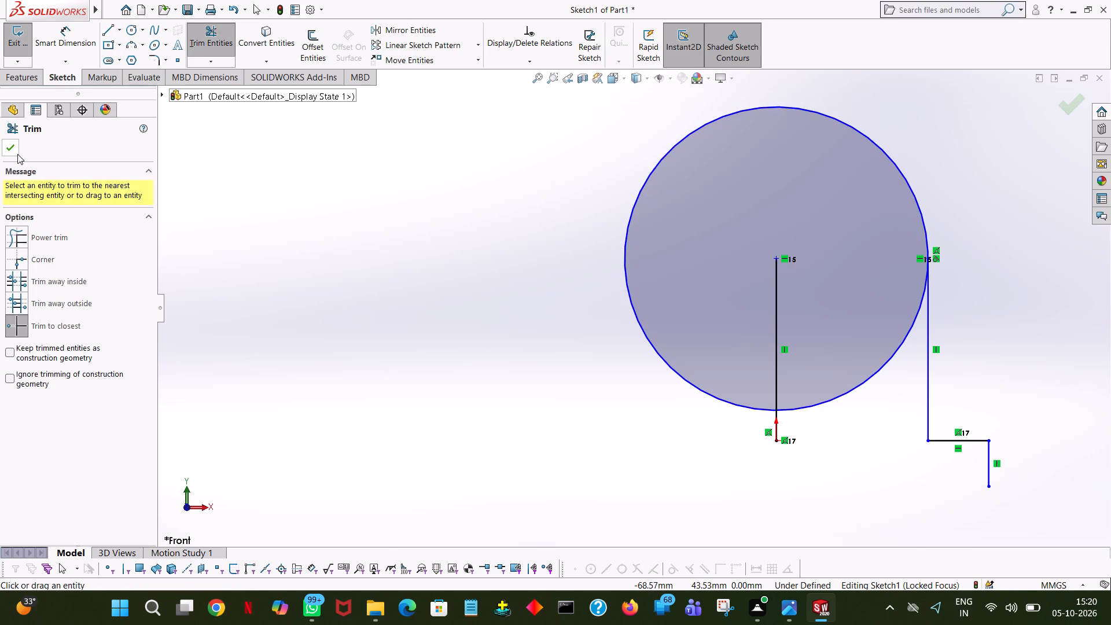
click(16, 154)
Draw a horizontal line inward from the lower end of the 6 mm line and set its length to 14-1.6 mm.
click(110, 27)
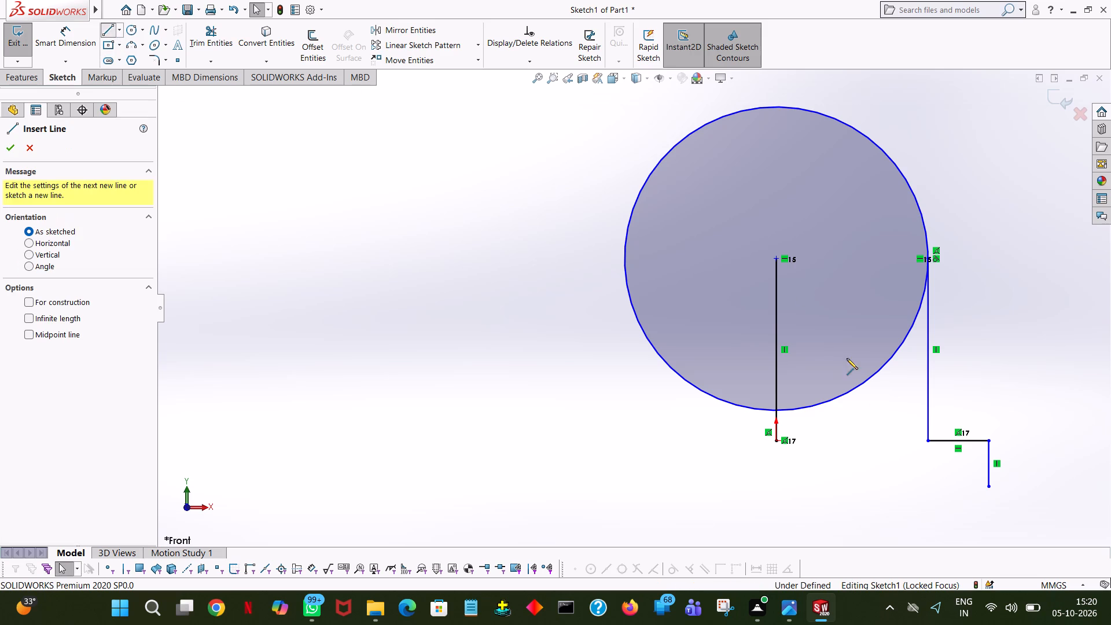
click(991, 486)
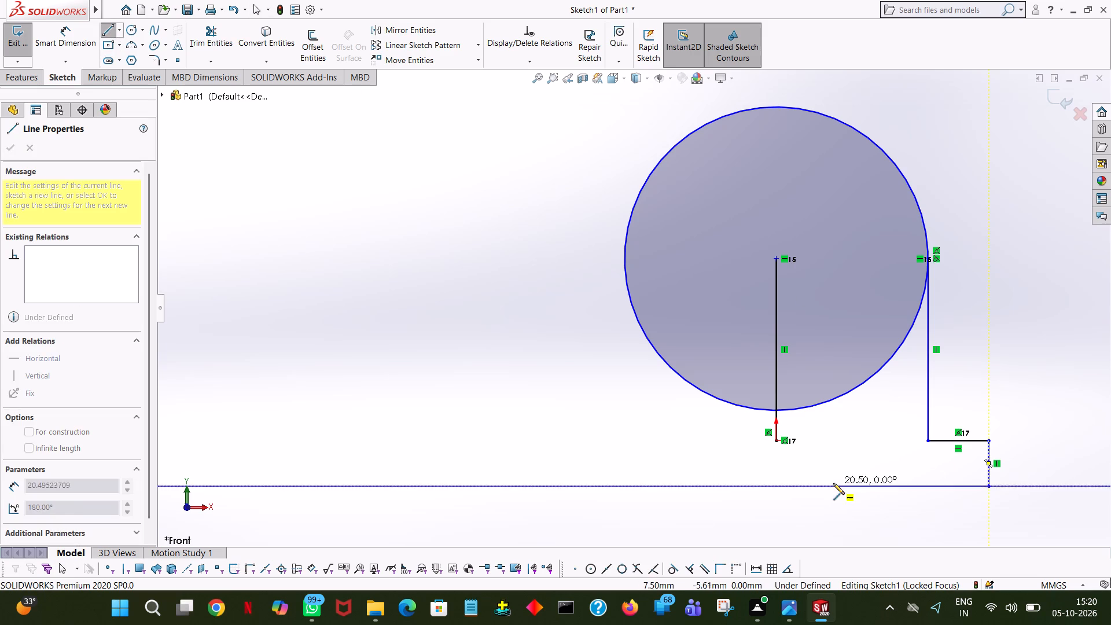
click(823, 485)
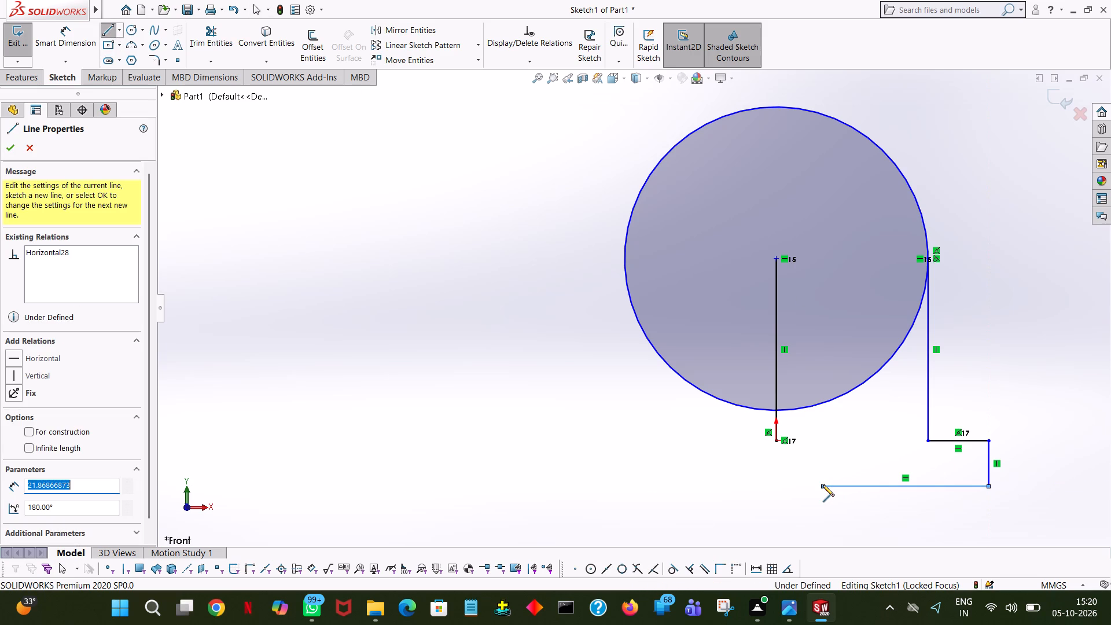
text(14)
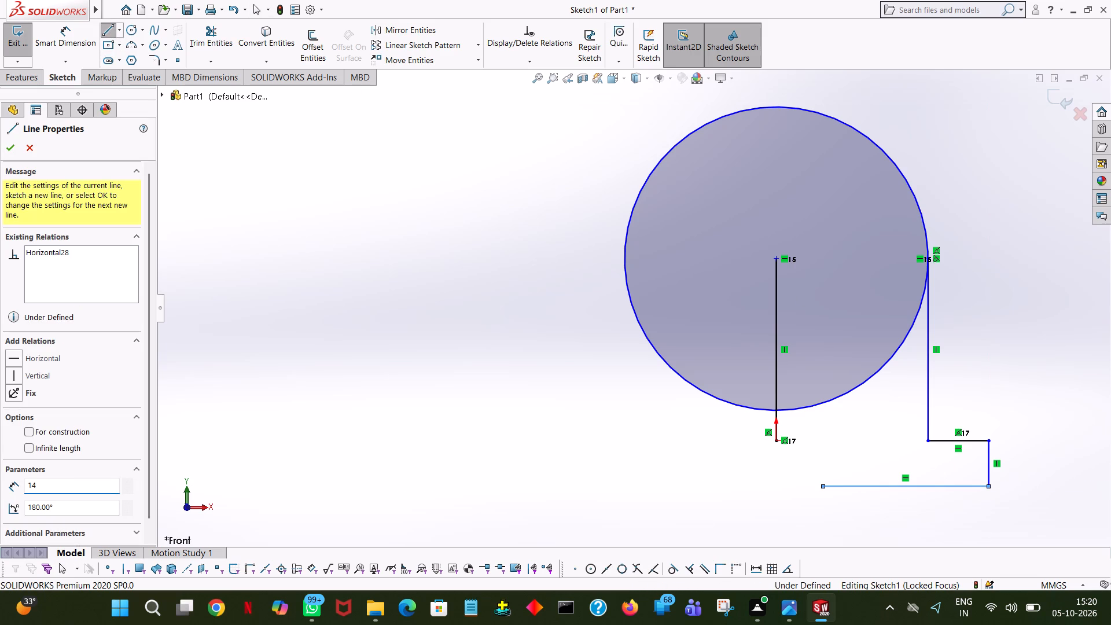
key(minus)
text(1.6)
key(Return)
Draw a vertical line upward from the inner end of the bottom line and set its length to 1.6 mm.
click(892, 468)
right_click(893, 468)
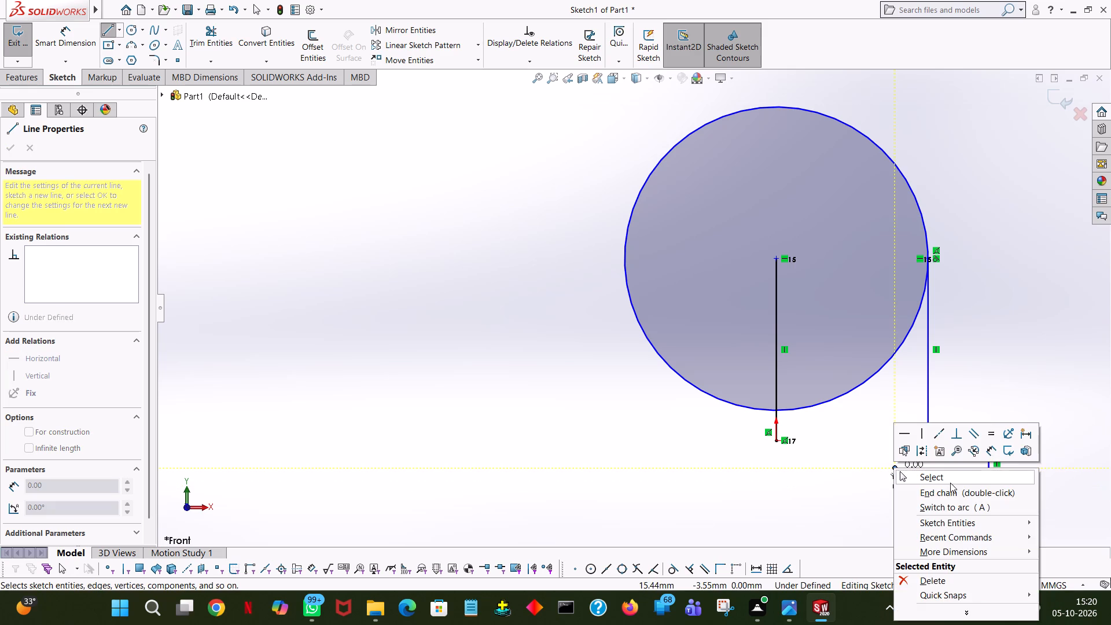
click(949, 479)
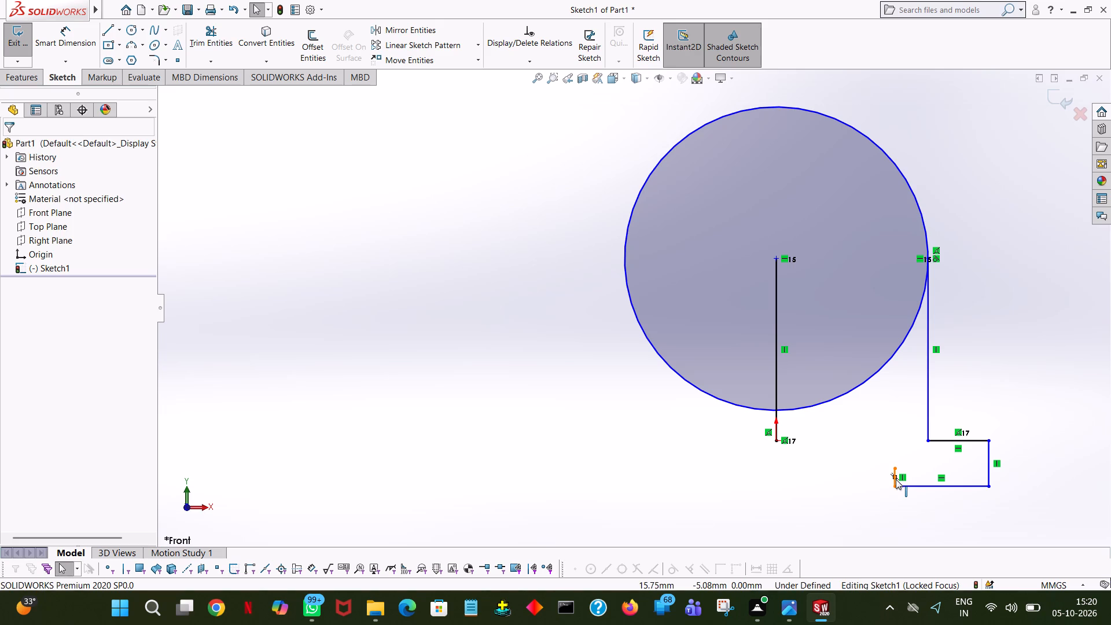
click(896, 479)
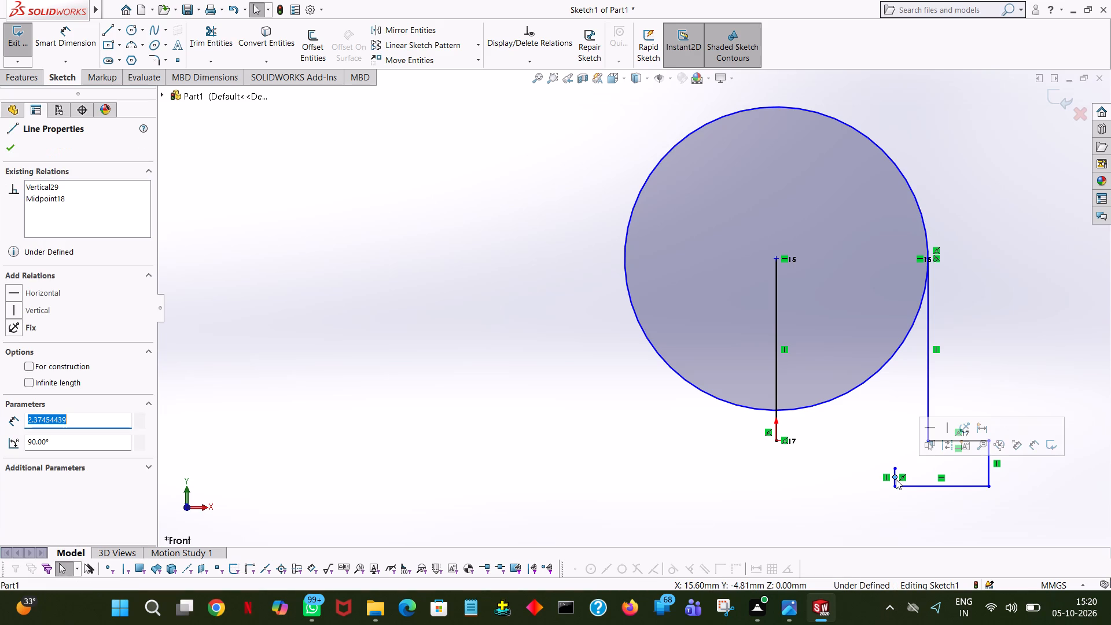
text(1.6)
key(Return)
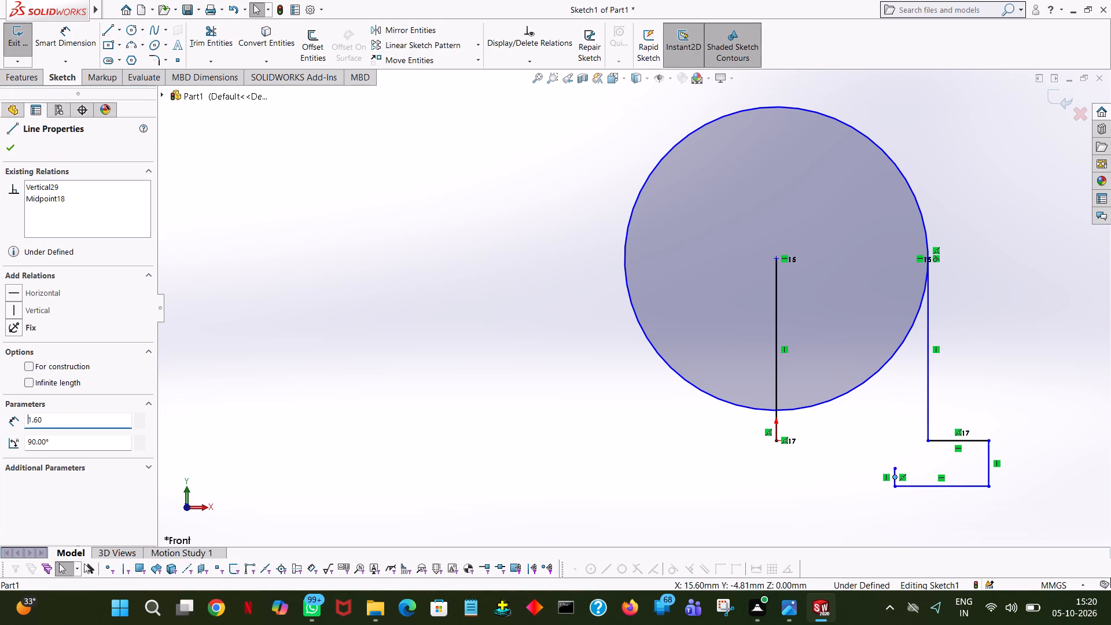
click(17, 149)
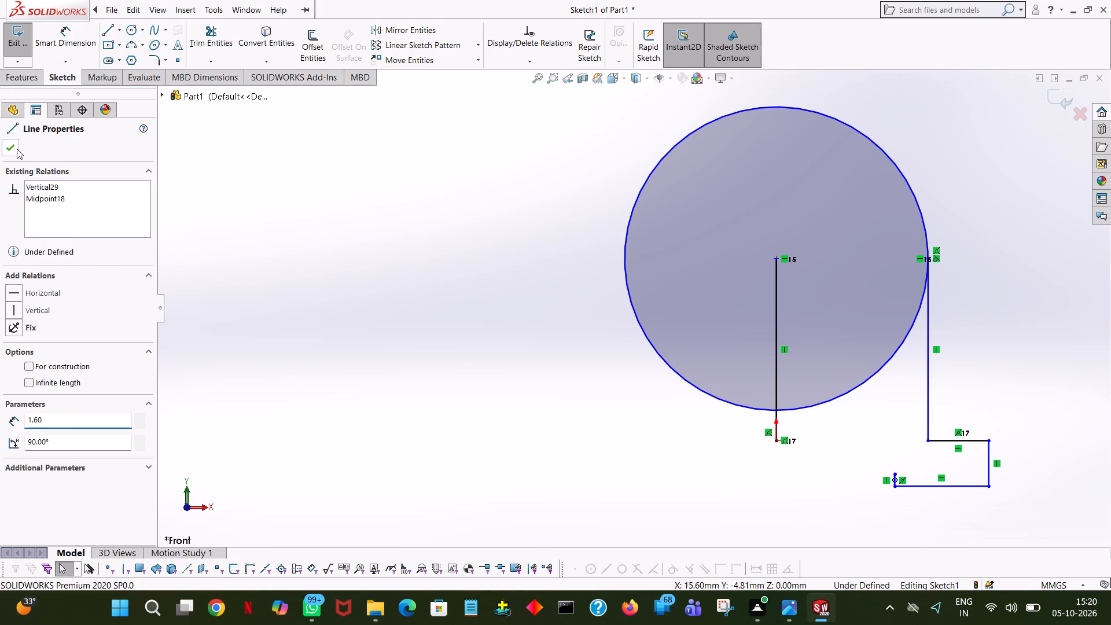
Continue the right flange with a 1.6 mm horizontal line inward and a vertical line about 14.1 mm up to the circle.
click(109, 34)
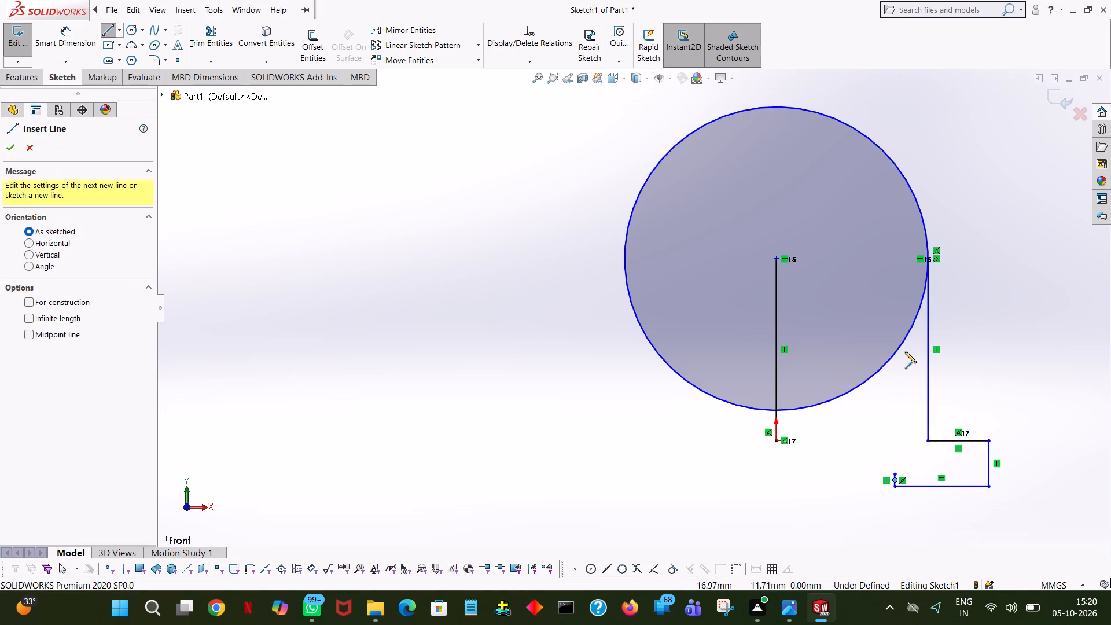
click(895, 476)
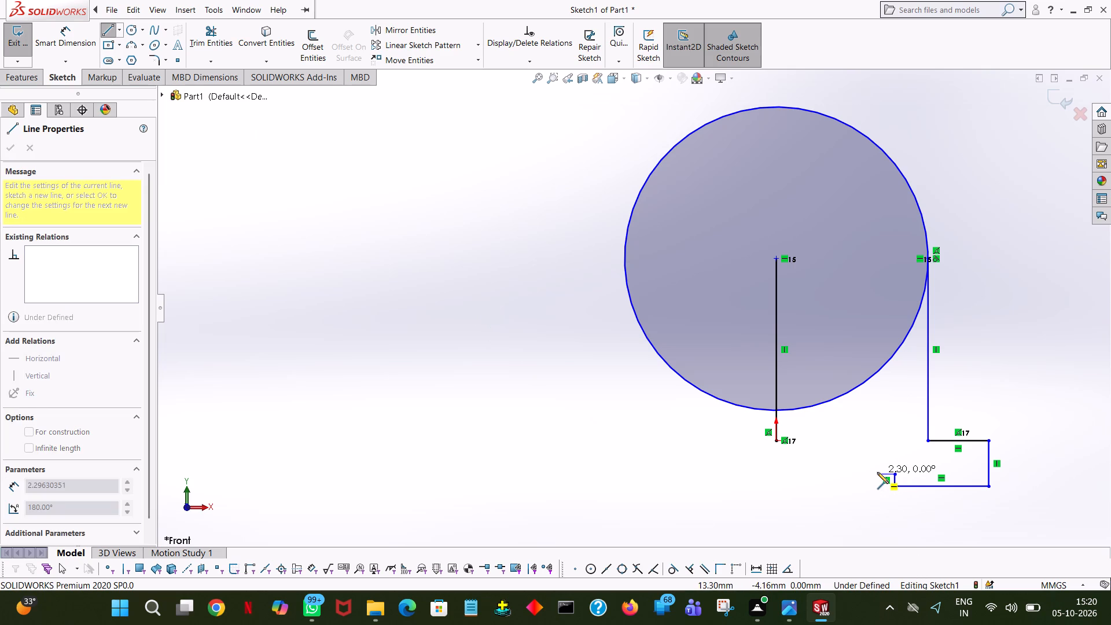
click(877, 472)
text(1.6)
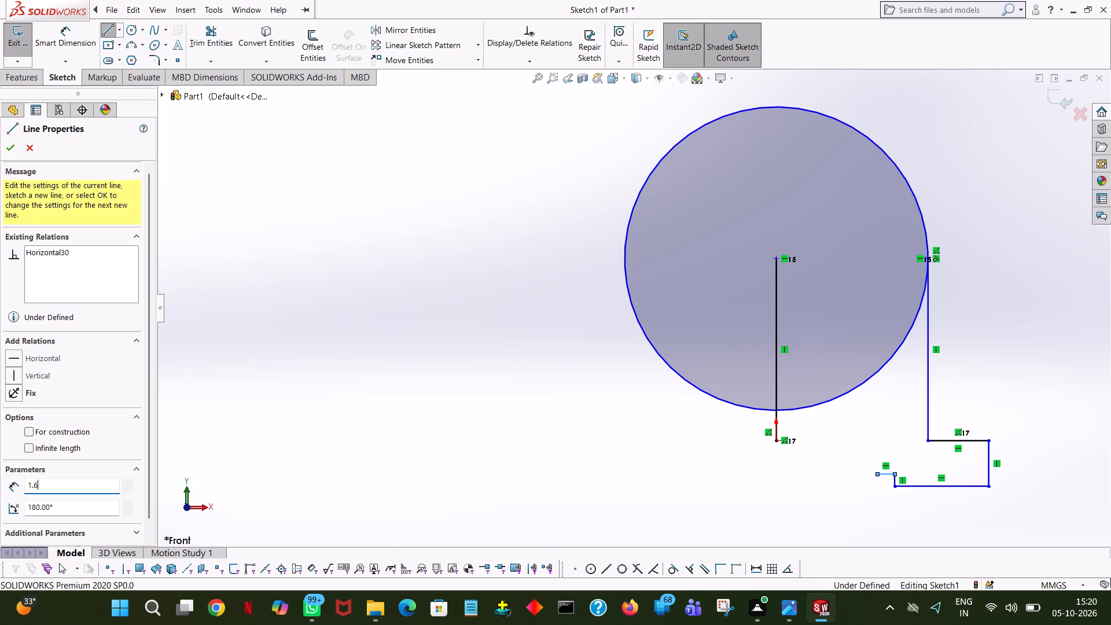
key(Return)
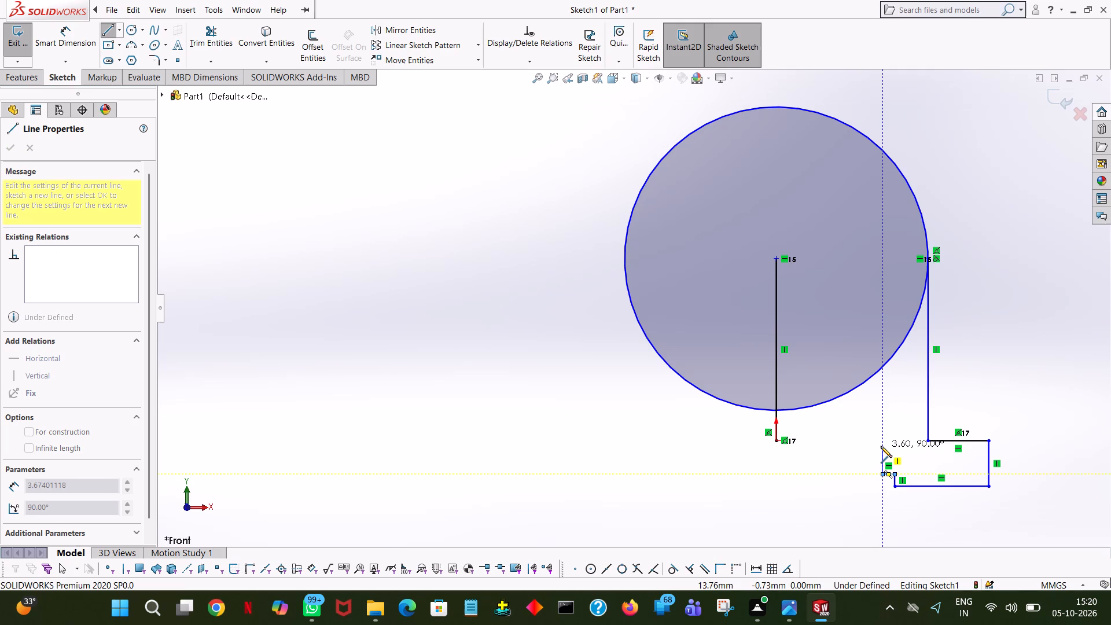
click(882, 366)
right_click(882, 366)
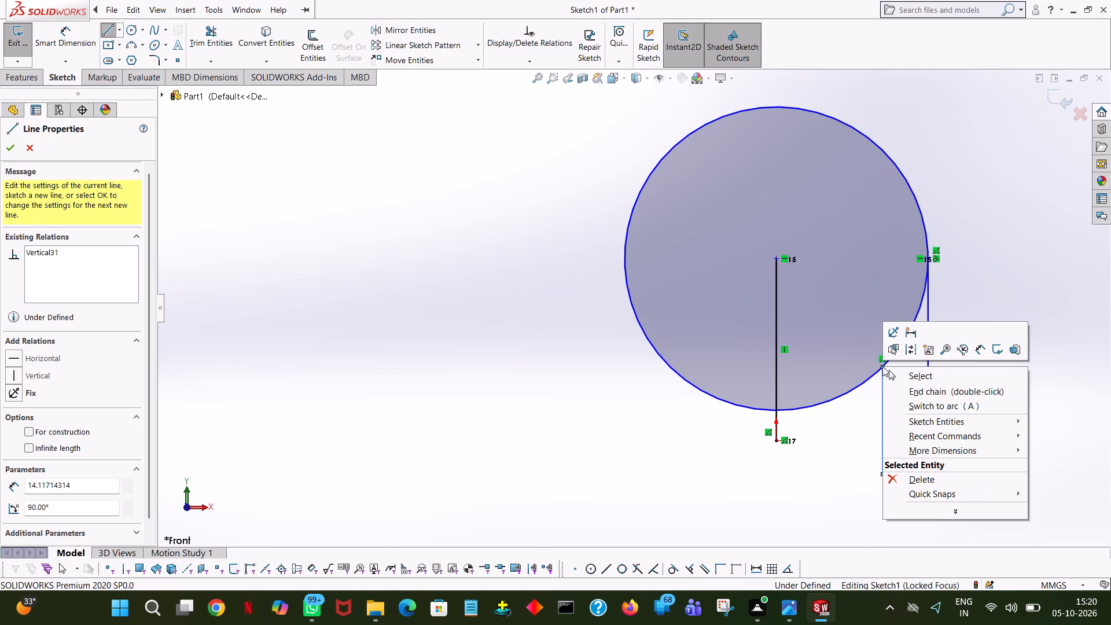
click(918, 376)
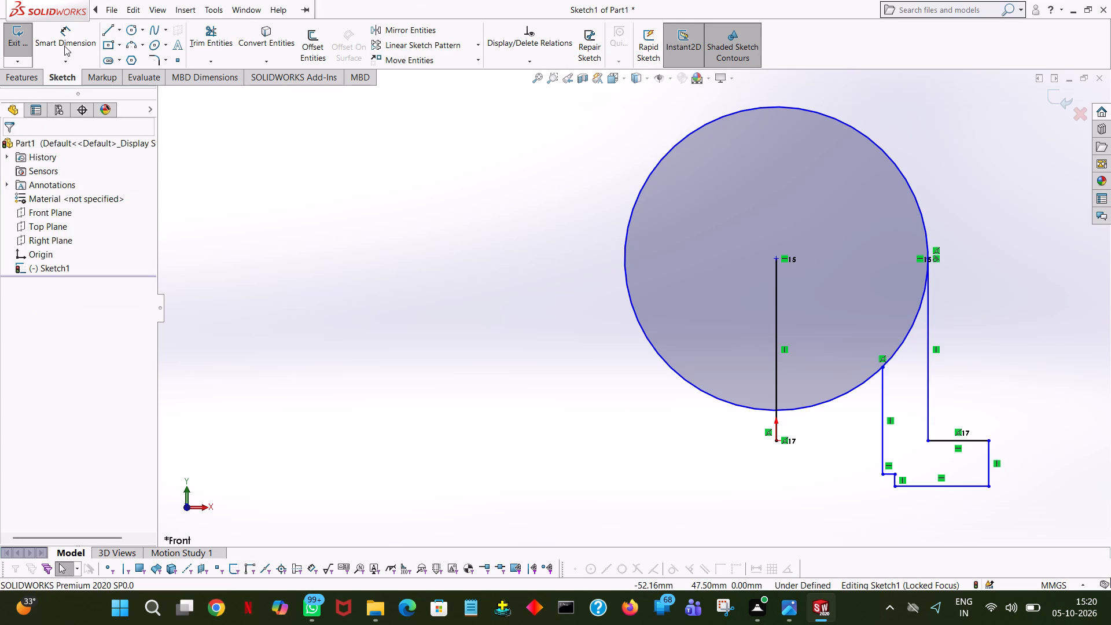
Draw a vertical line downward from the circle's left quadrant point and set its length to 24 mm.
click(105, 28)
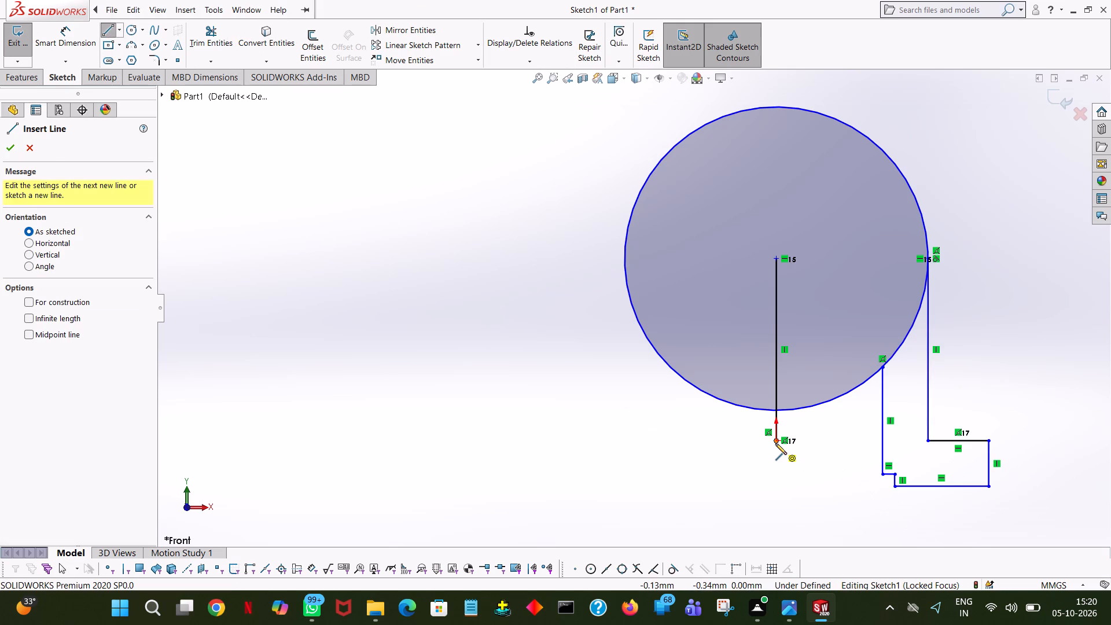
click(624, 256)
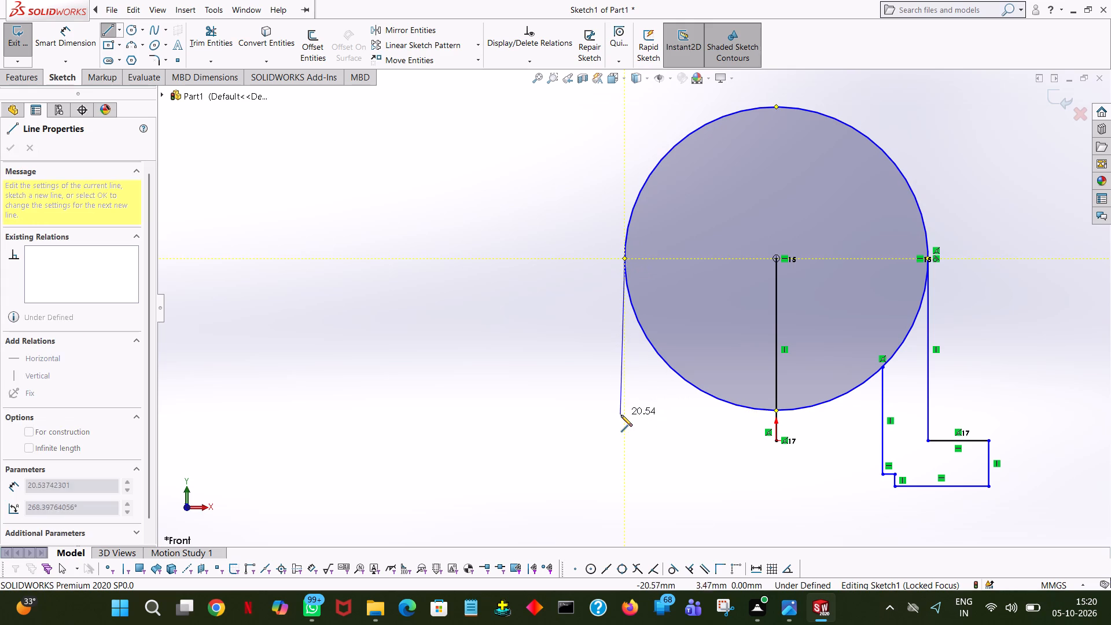
click(621, 416)
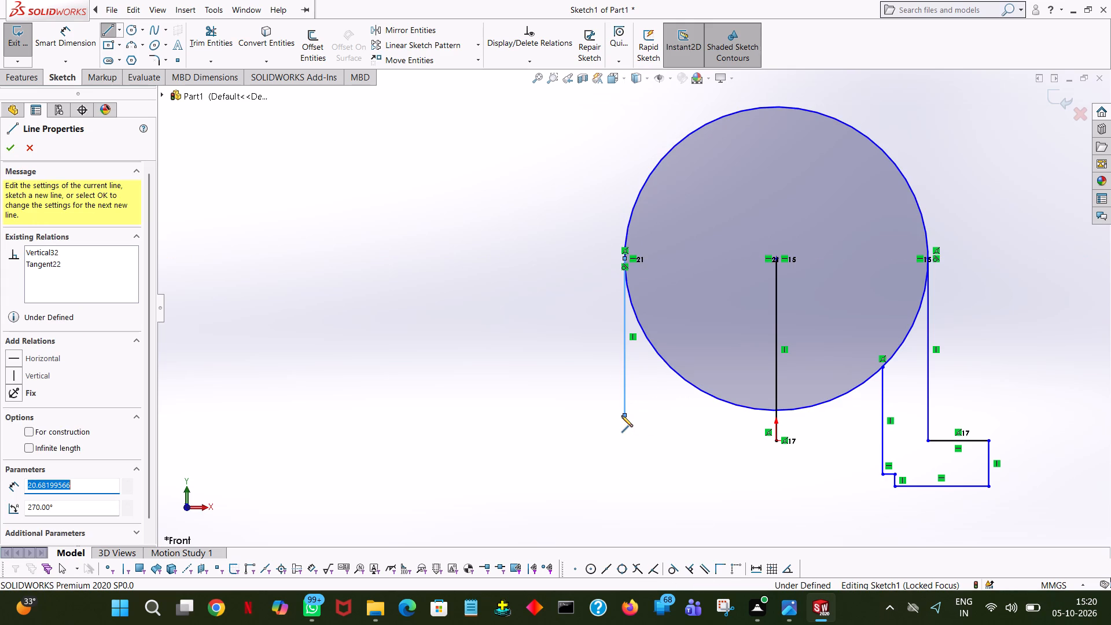
text(24)
key(Return)
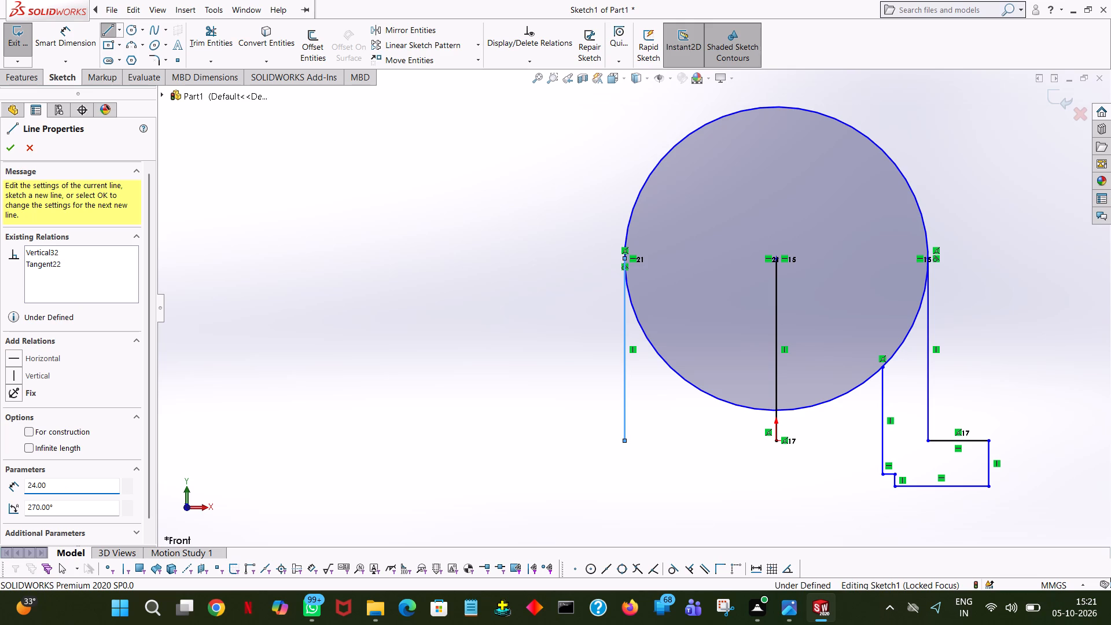
From the lower end of the left 24 mm line, draw an 8 mm horizontal line outward and a 6 mm vertical line downward.
click(568, 442)
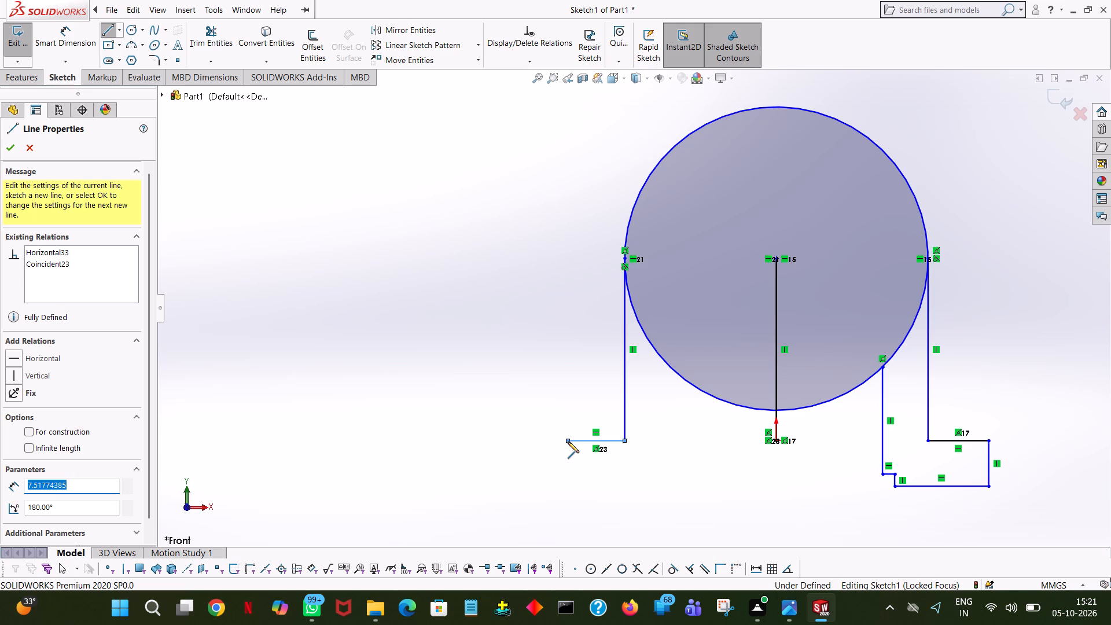
key(8)
key(Return)
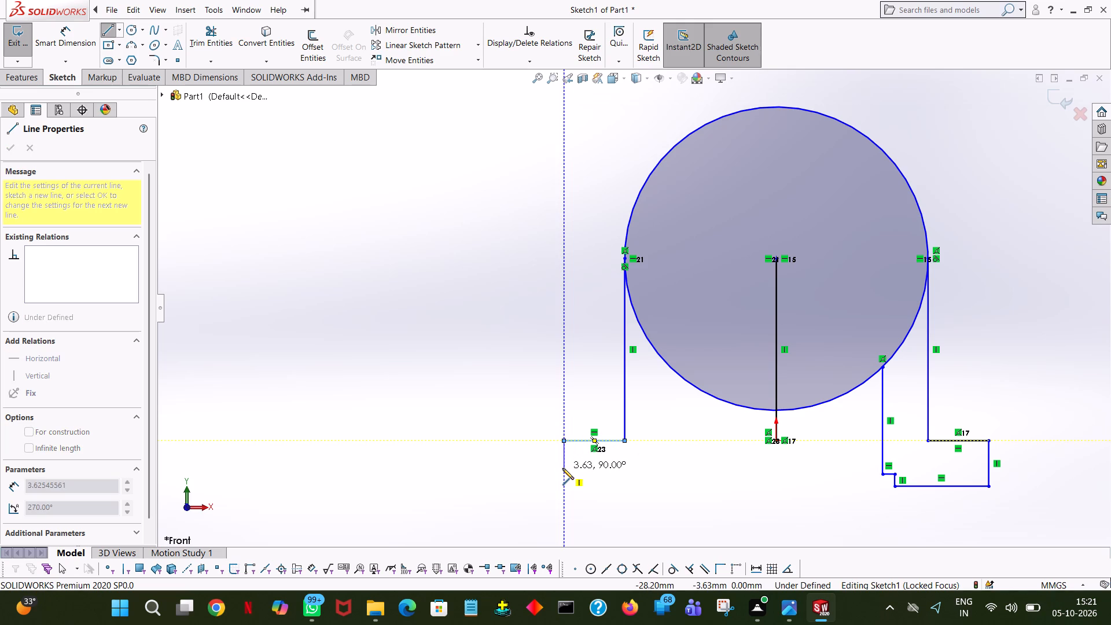
click(562, 468)
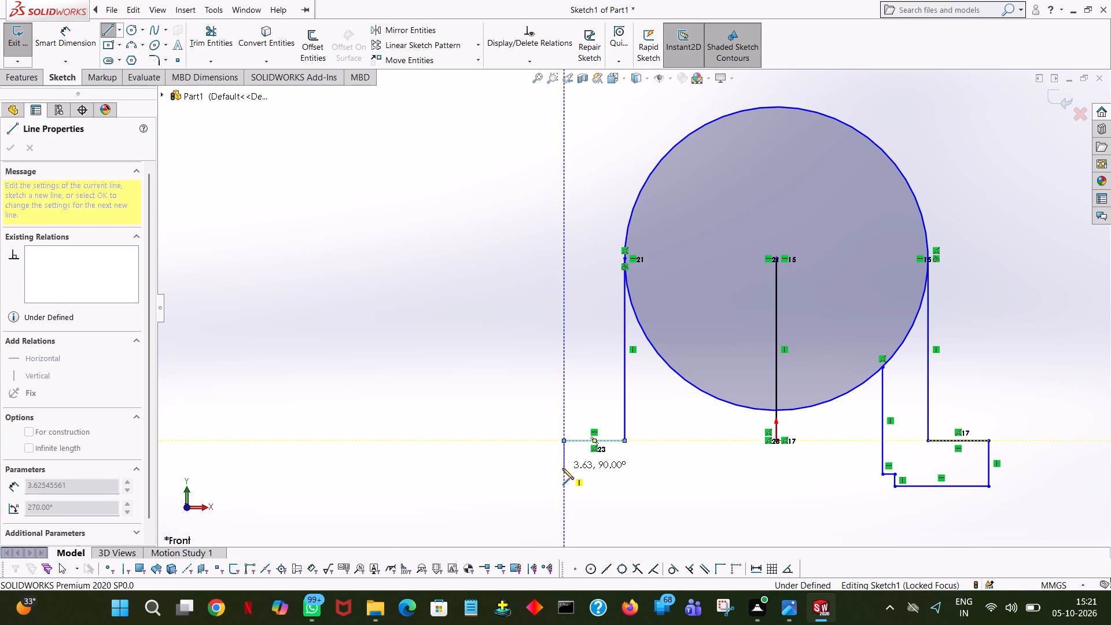
key(6)
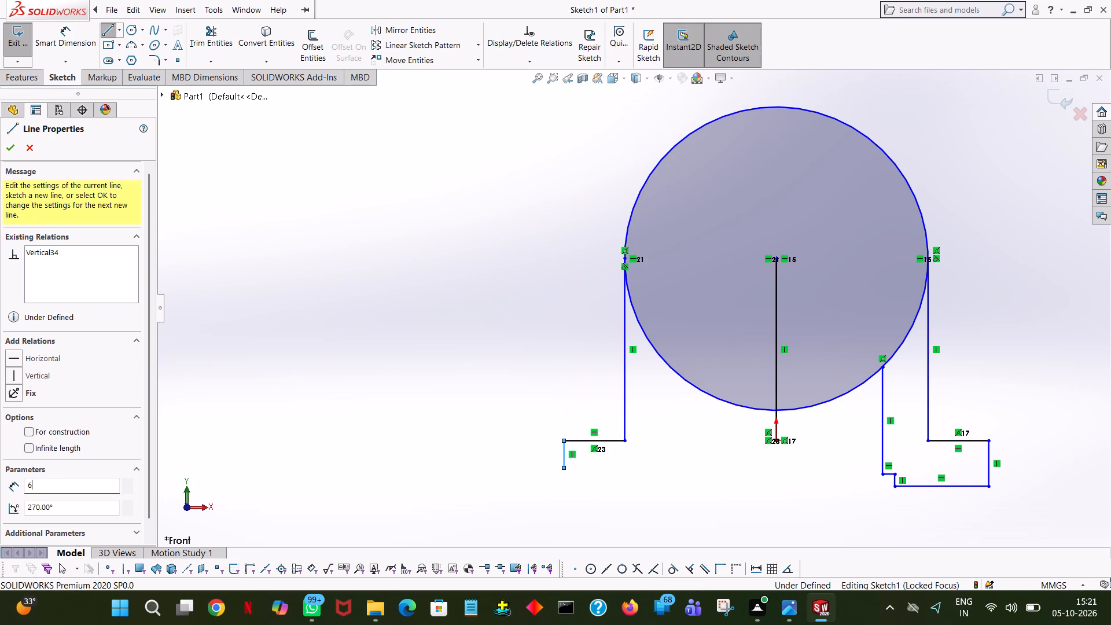
key(Return)
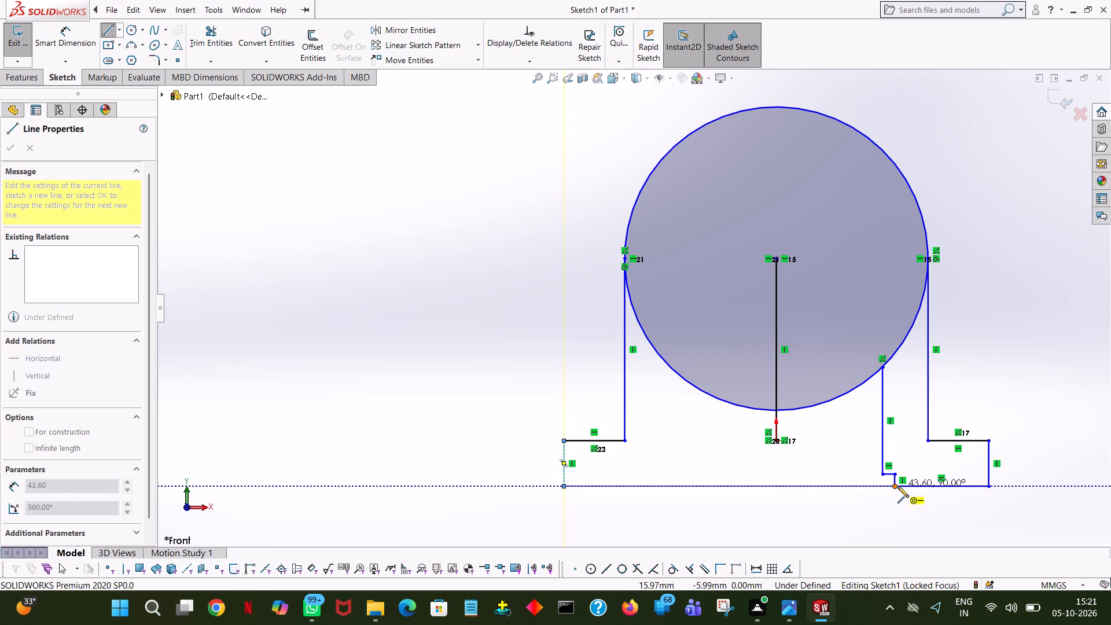
Draw a horizontal line inward from the lower end of the left 6 mm line and set its length to 14-1.6 mm.
click(656, 486)
key(1)
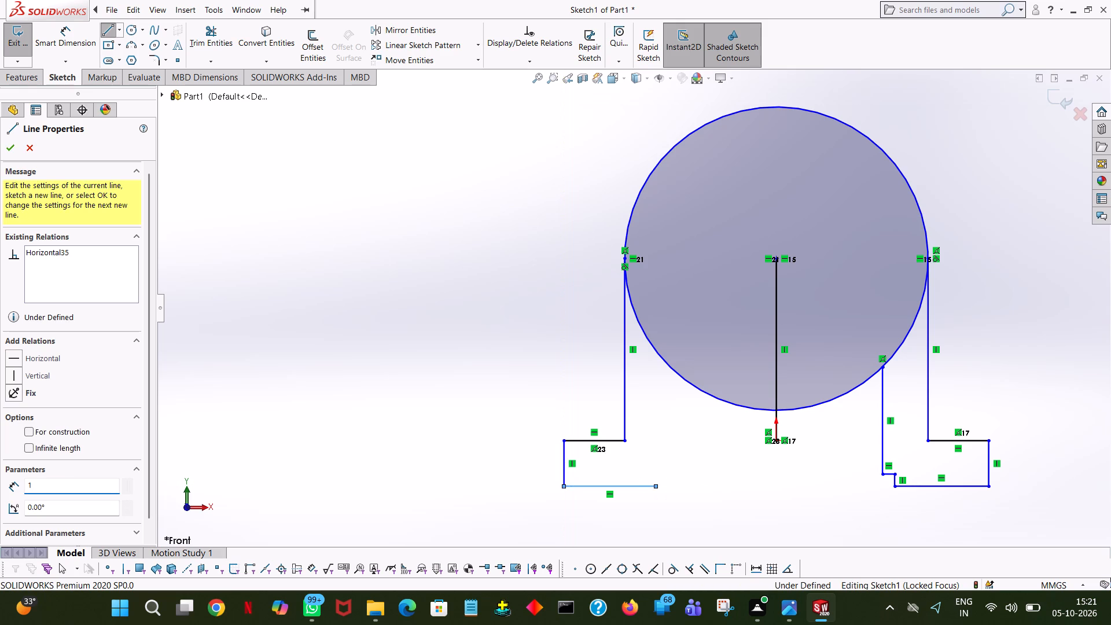
key(4)
key(minus)
text(1.6)
key(Return)
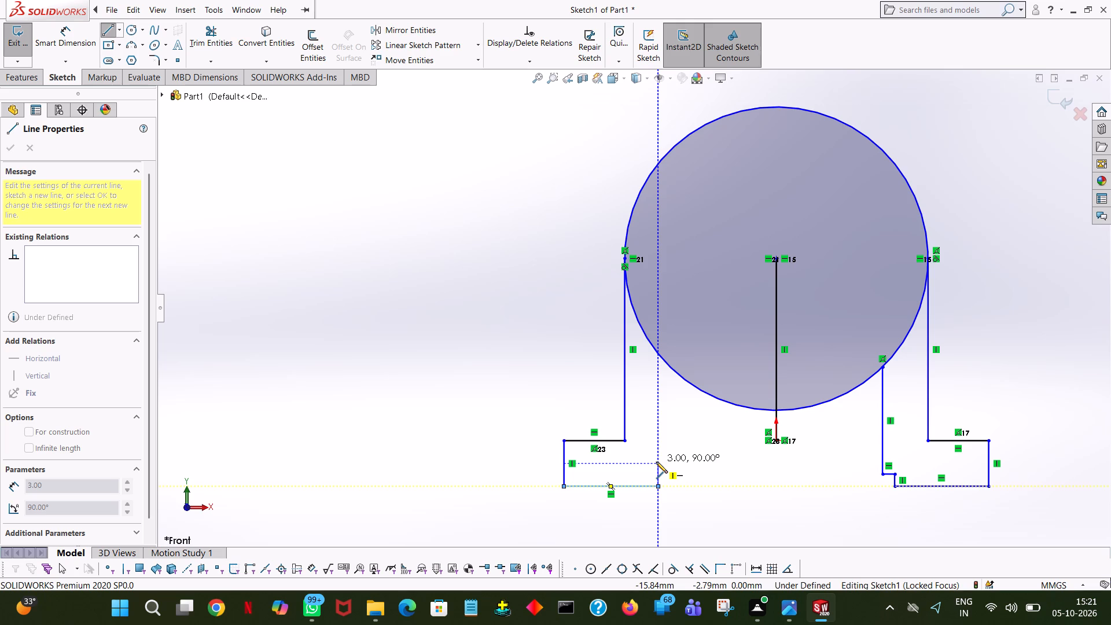
From the inner end of the left bottom line, draw a 1.6 mm vertical line upward and a 1.6 mm horizontal line inward.
click(656, 462)
text(1.6)
key(Return)
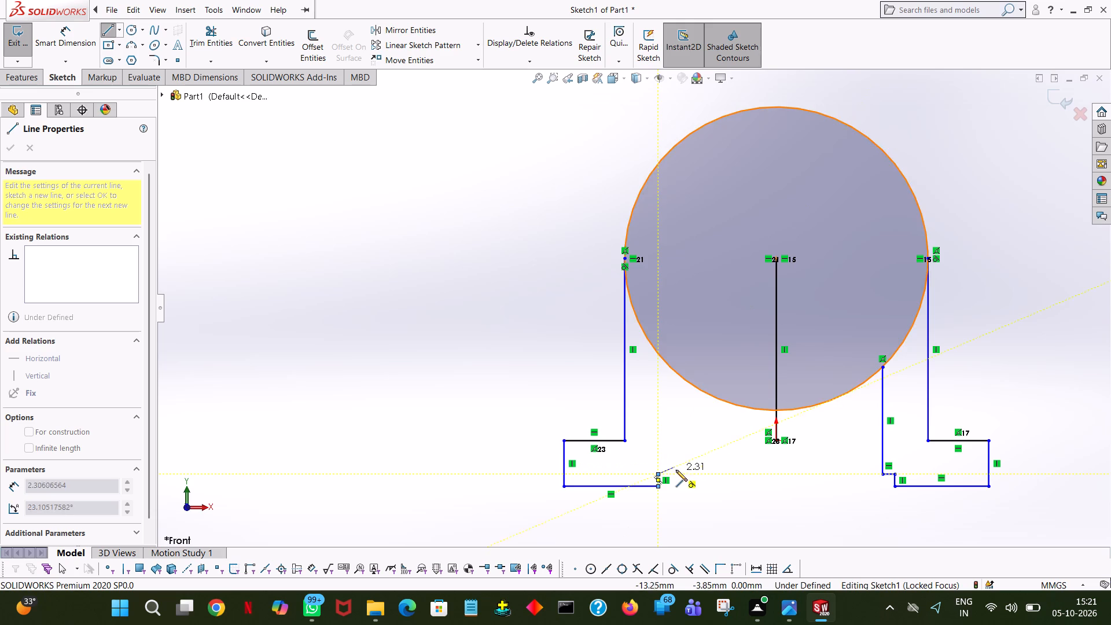
click(678, 474)
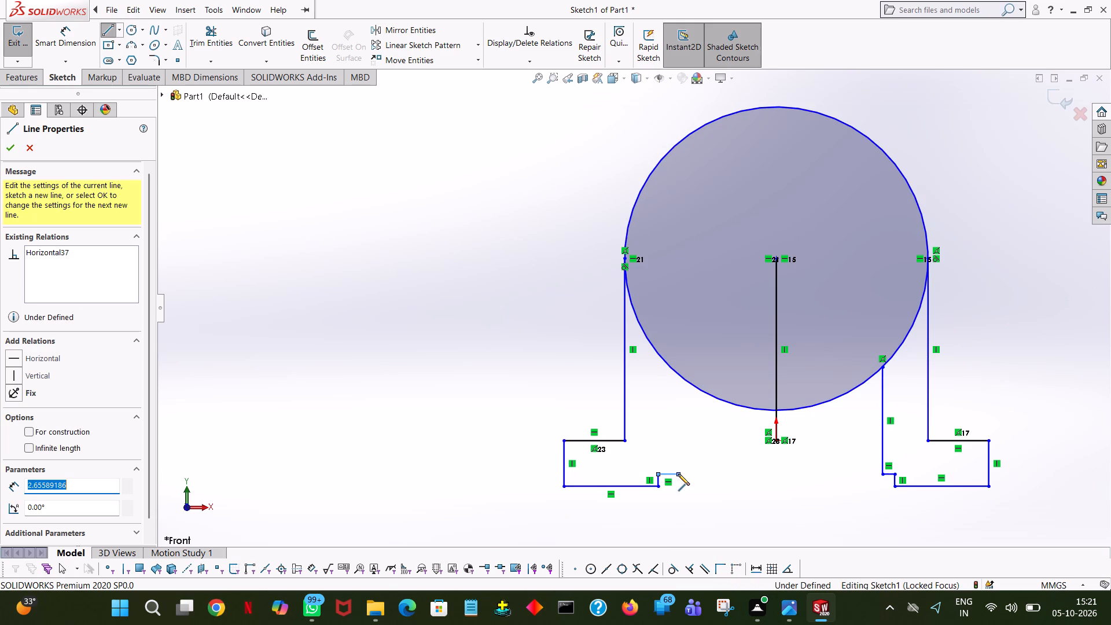
text(1.6)
key(Return)
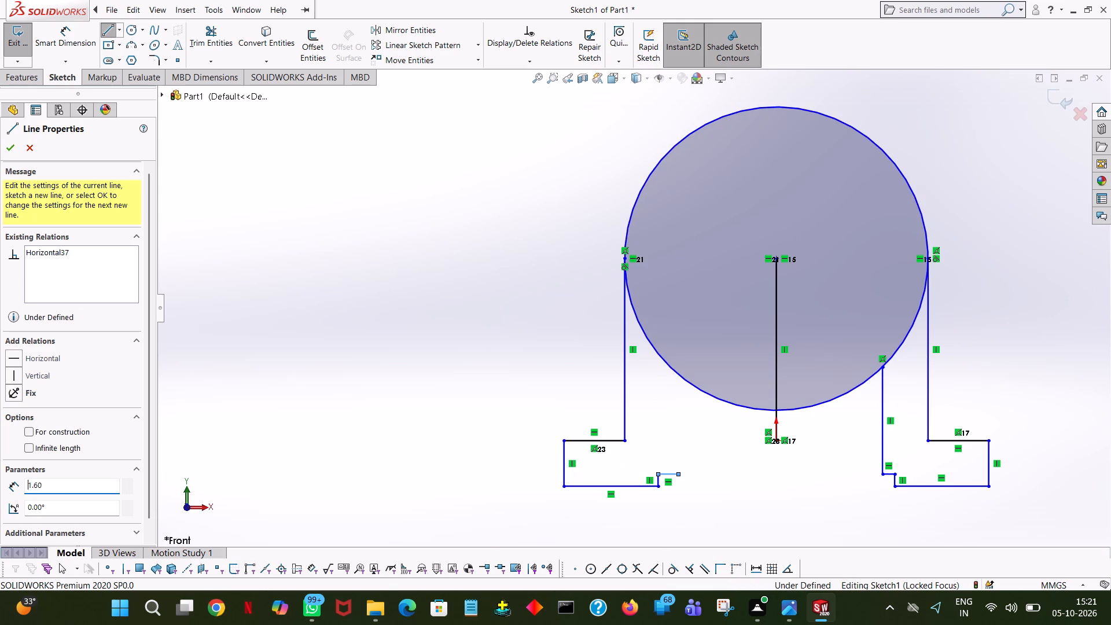
Close the left flange with a vertical line about 14.1 mm long from the step's inner end up to the circle.
click(668, 367)
right_click(668, 367)
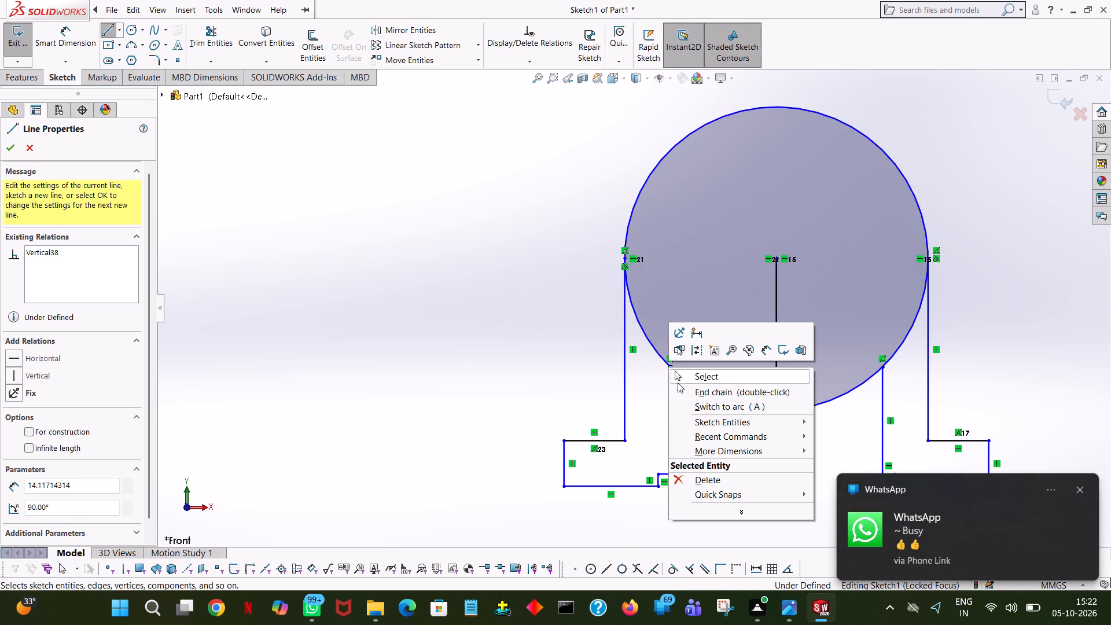
click(678, 383)
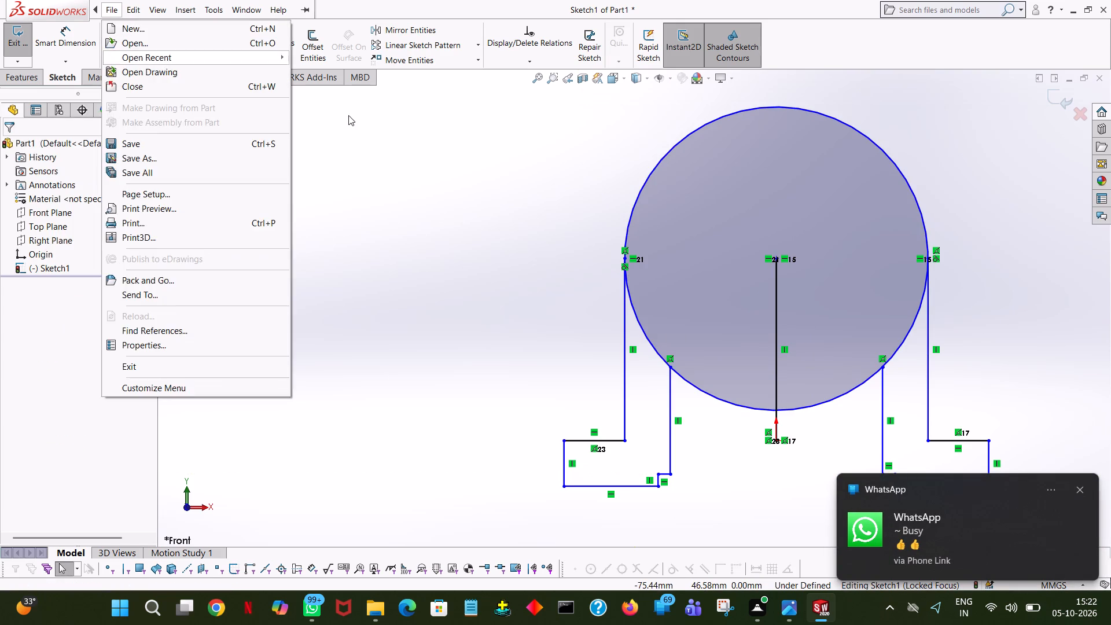
click(454, 231)
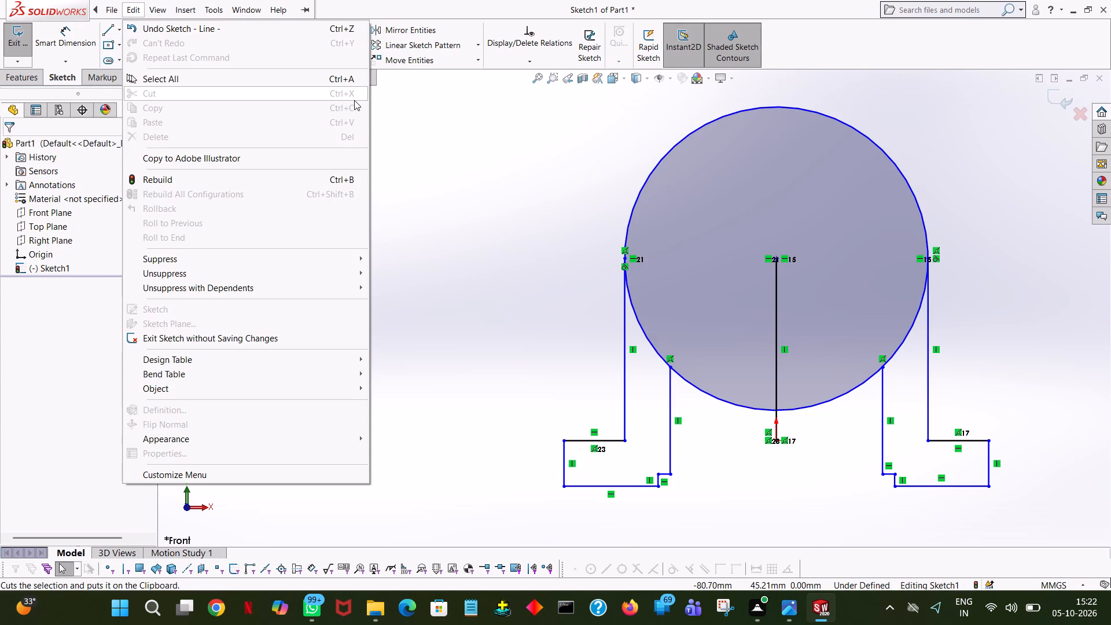
Dimension the overall horizontal widths of the left and right flanges, from each outer edge to the step's inner end.
click(354, 100)
click(406, 131)
click(56, 35)
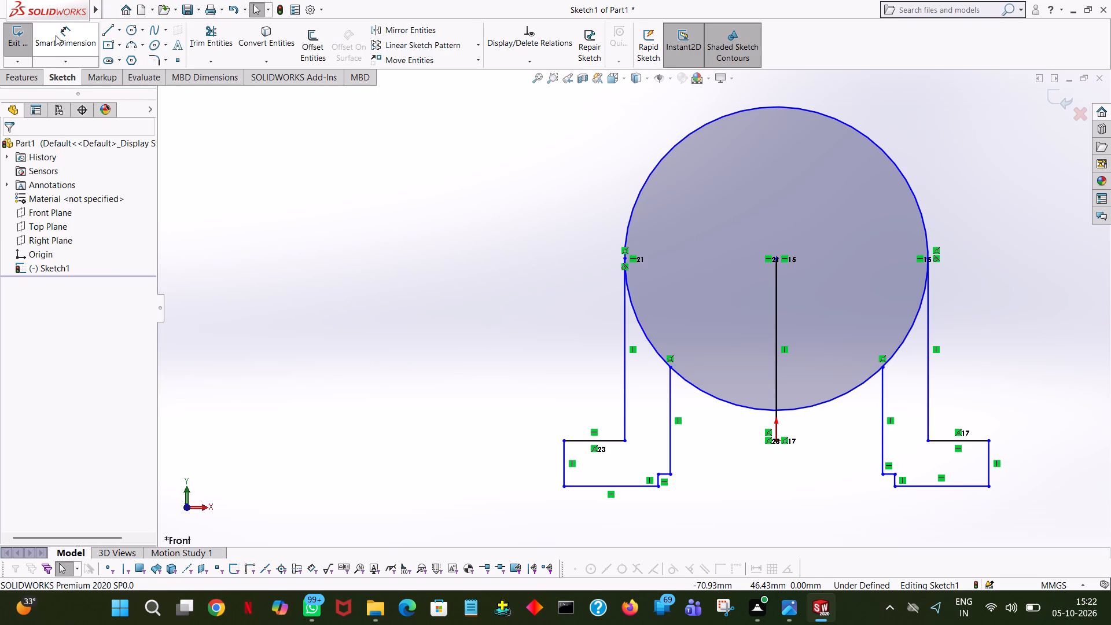
click(562, 440)
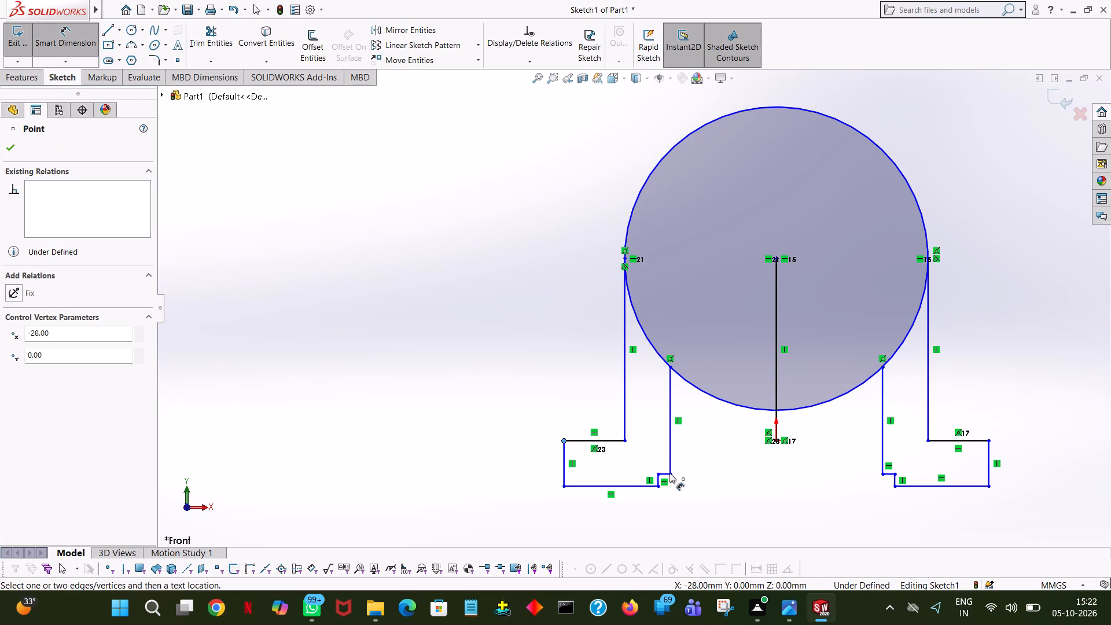
click(670, 474)
click(654, 528)
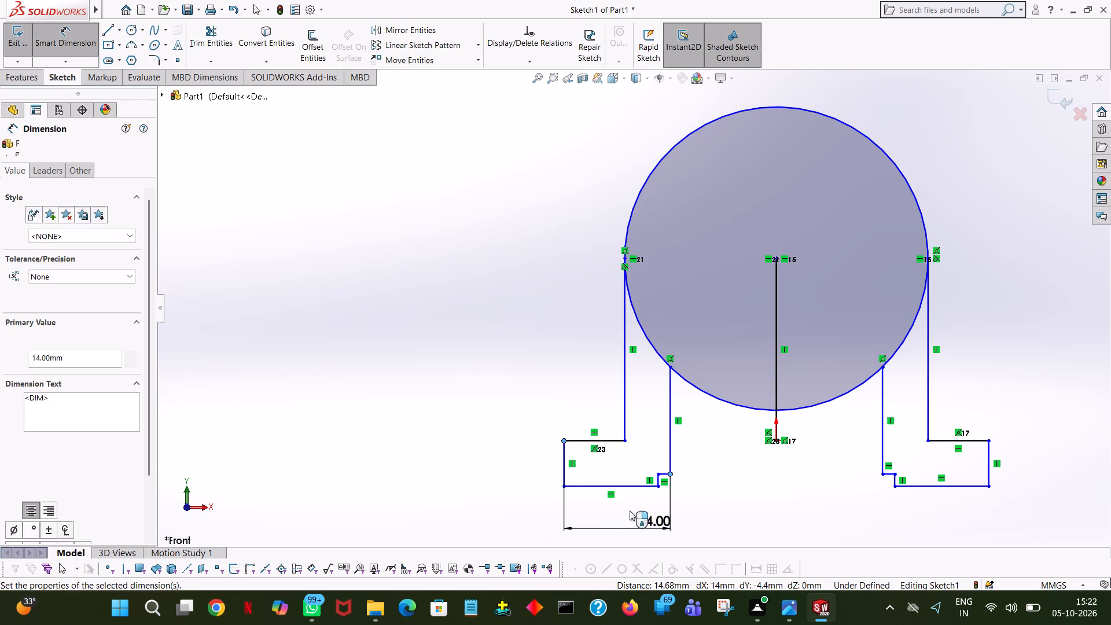
click(604, 511)
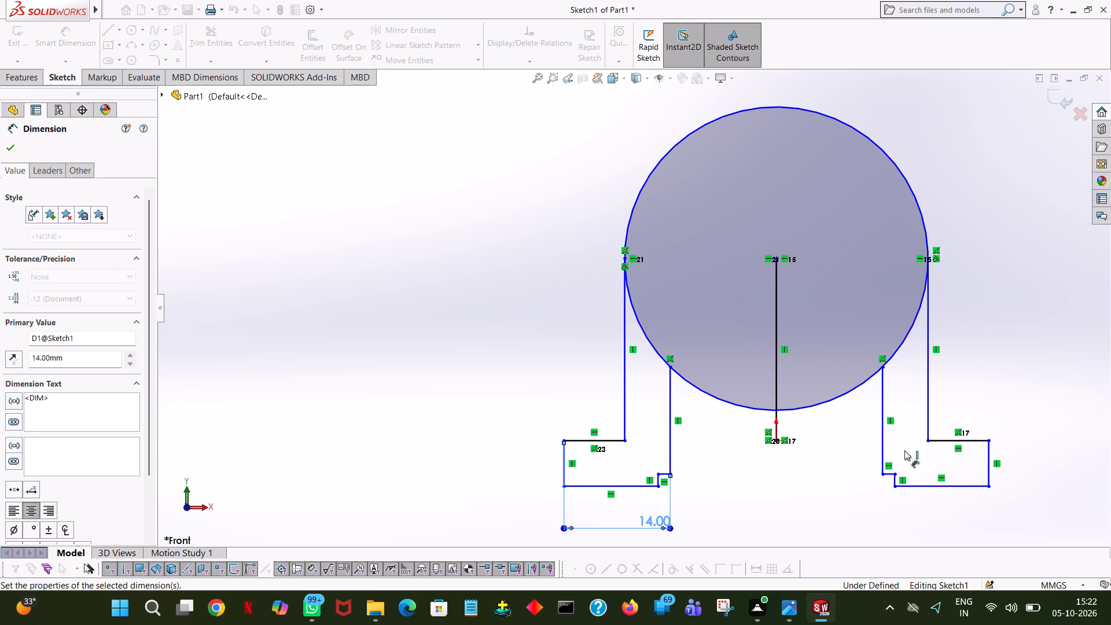
click(880, 474)
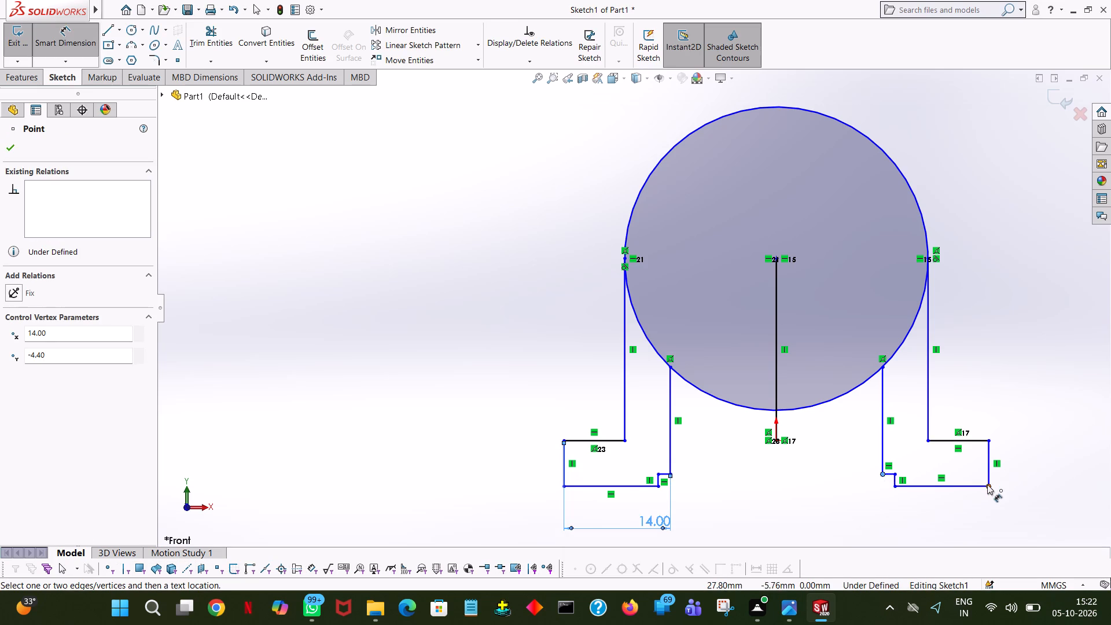
click(989, 486)
click(960, 524)
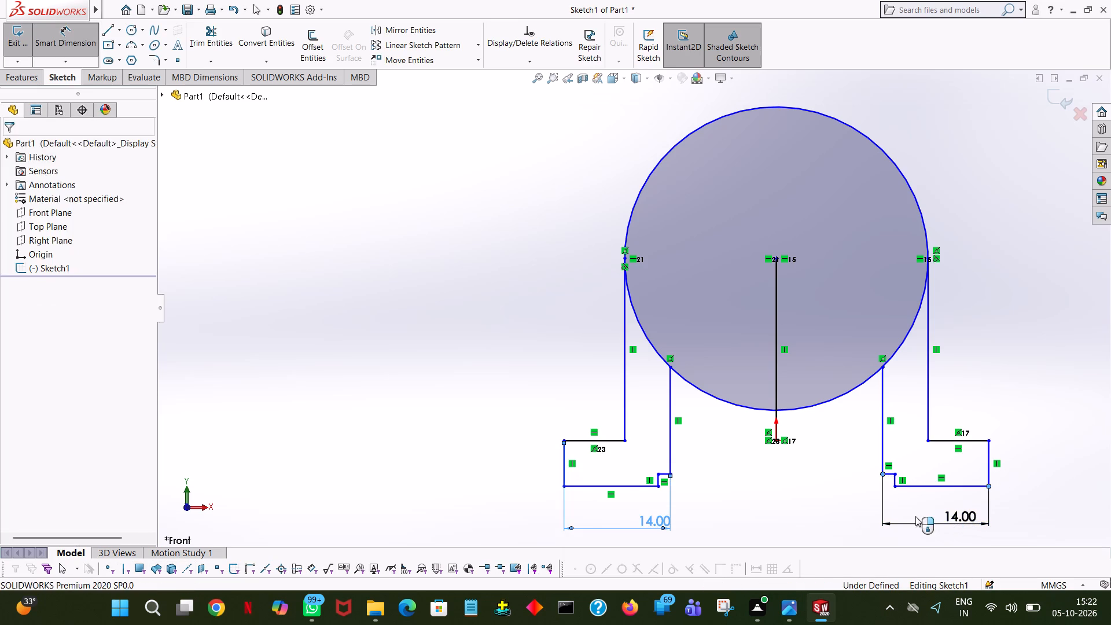
click(911, 505)
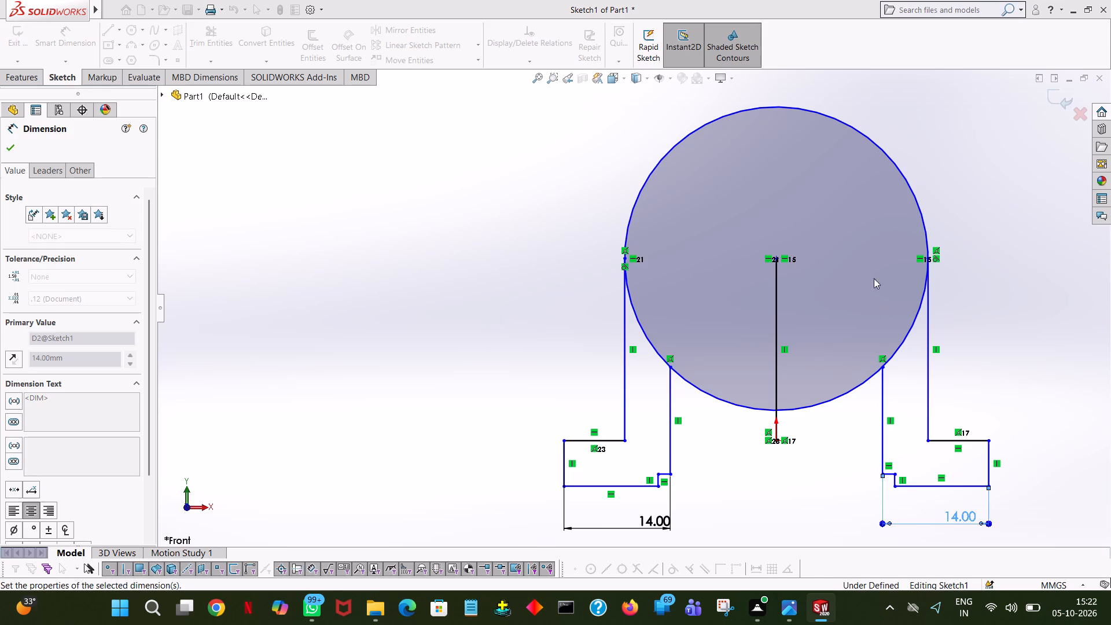
Dimension the circle's diameter and the vertical distance from its centre to the origin.
click(869, 138)
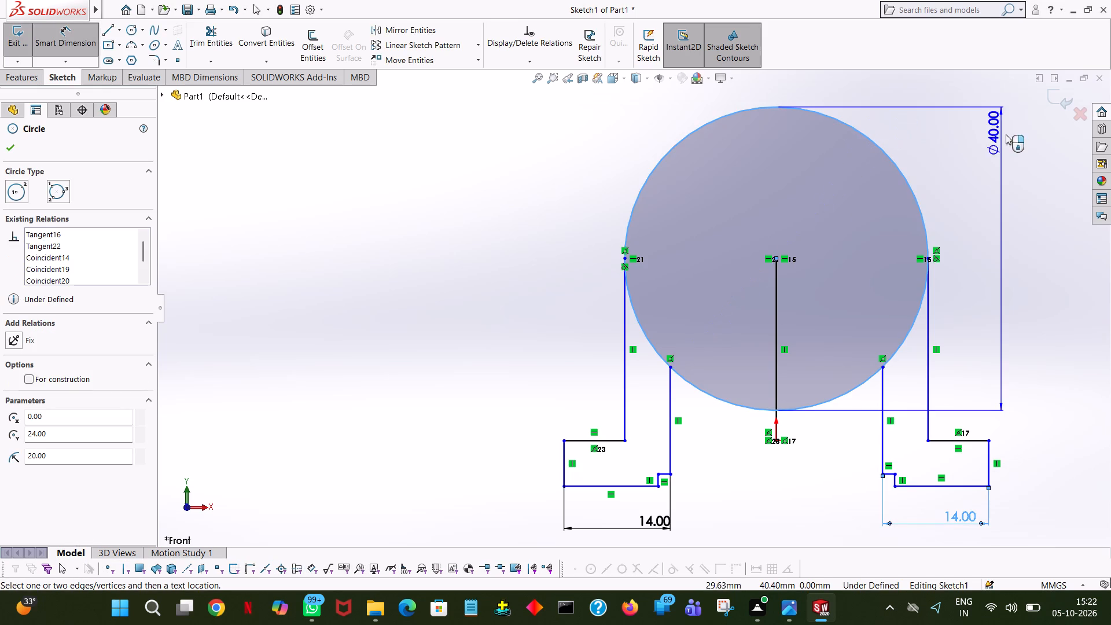
click(955, 142)
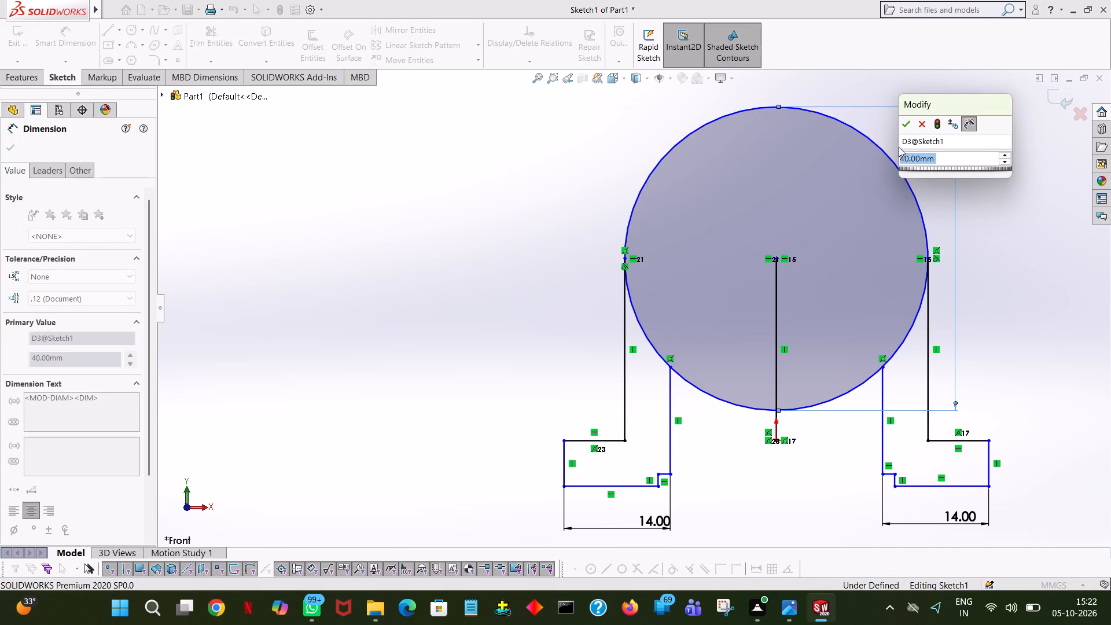
click(908, 128)
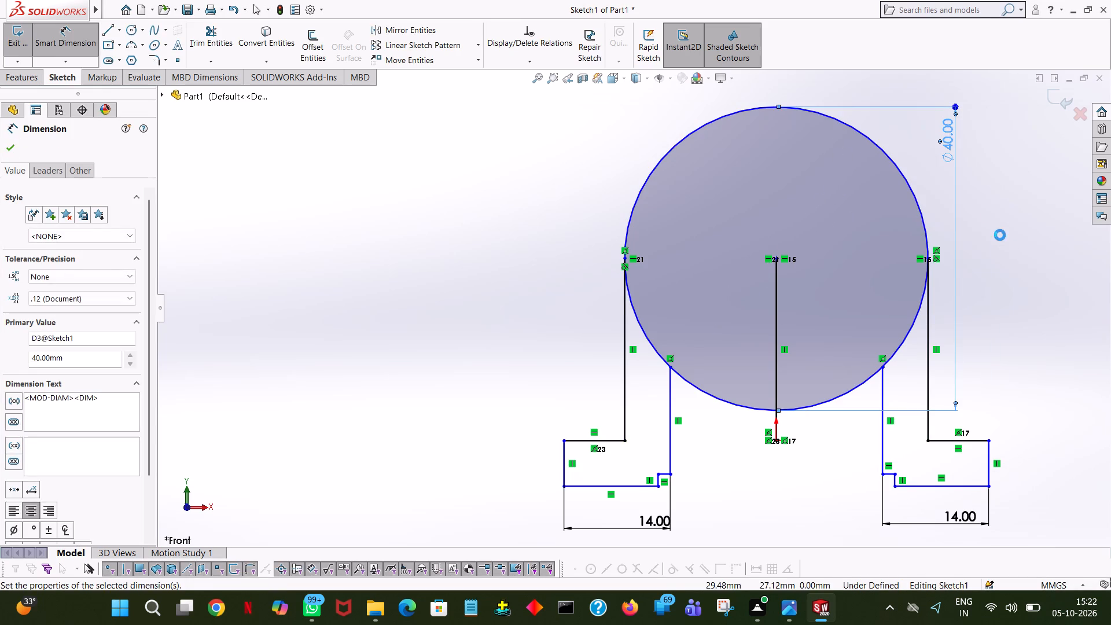
click(1000, 235)
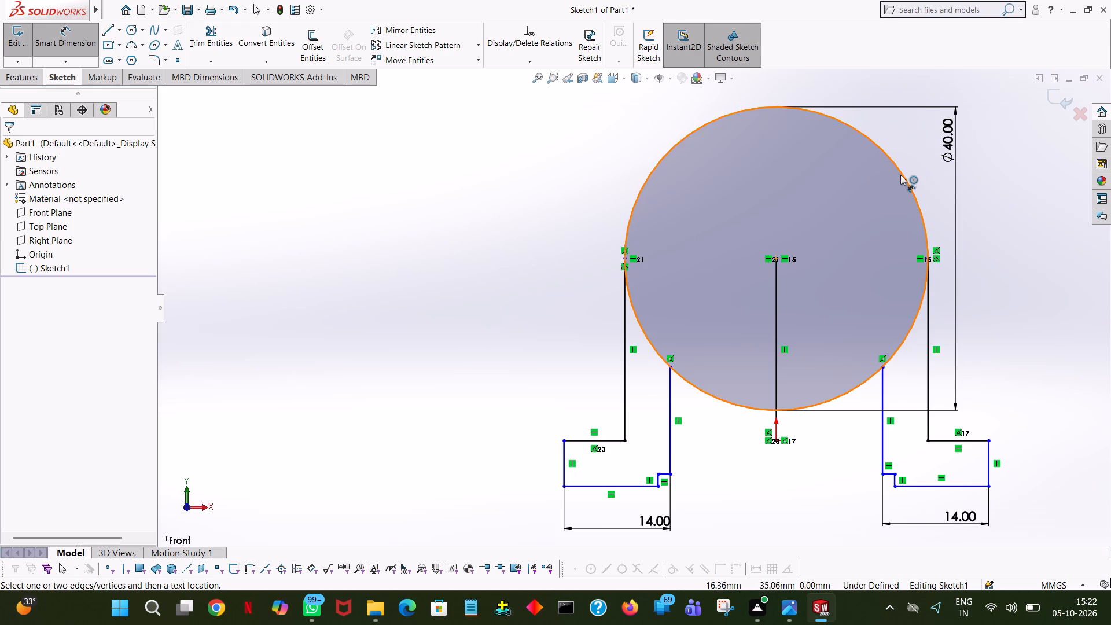
click(900, 175)
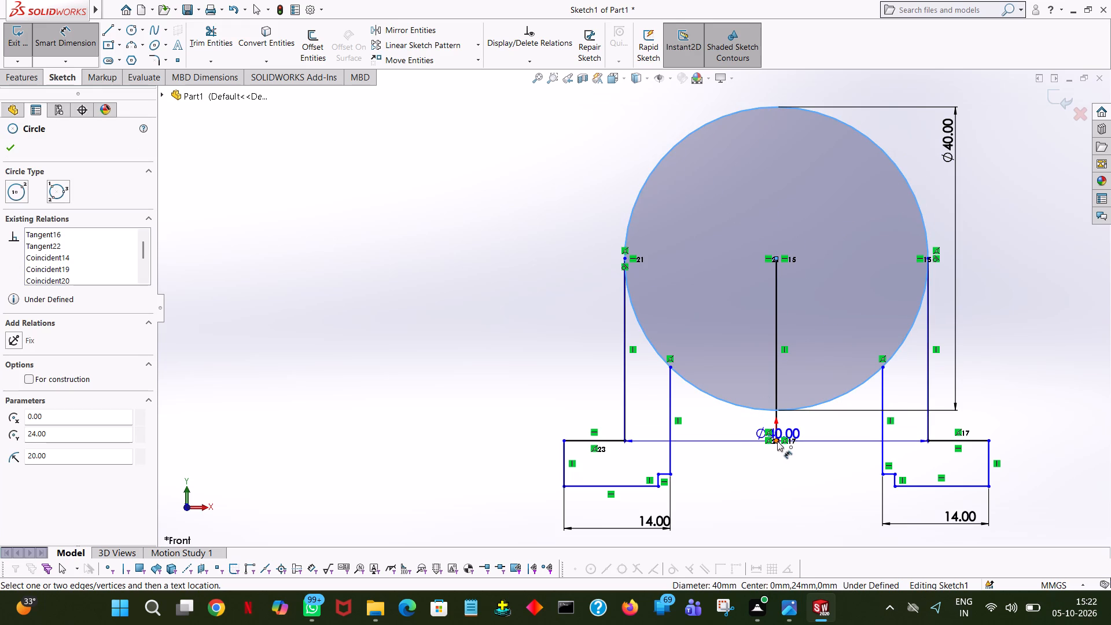
click(777, 441)
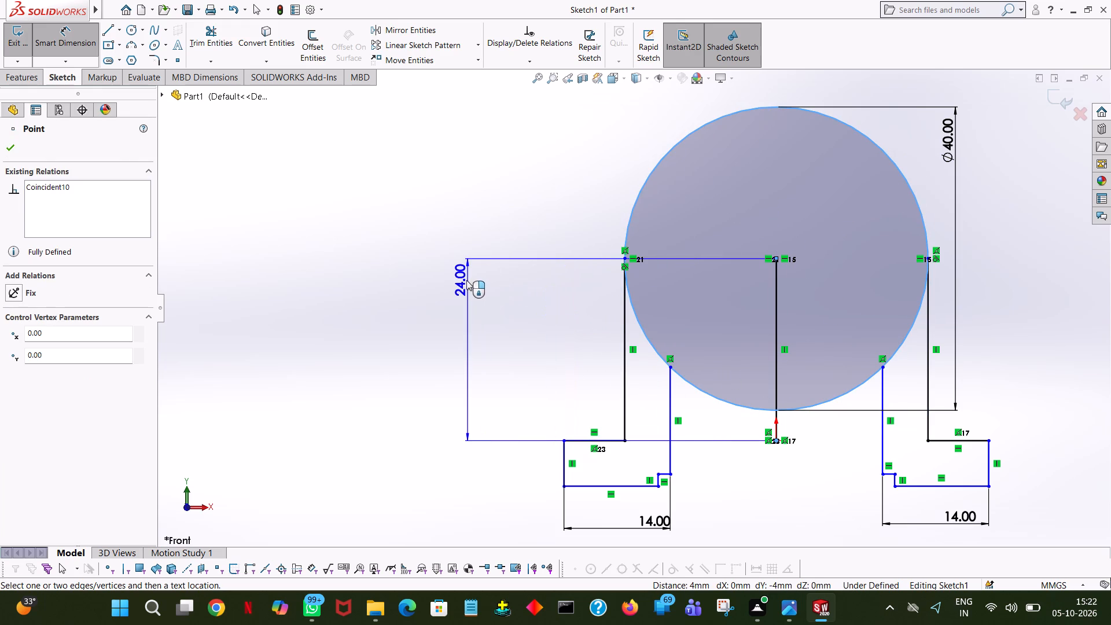
click(465, 280)
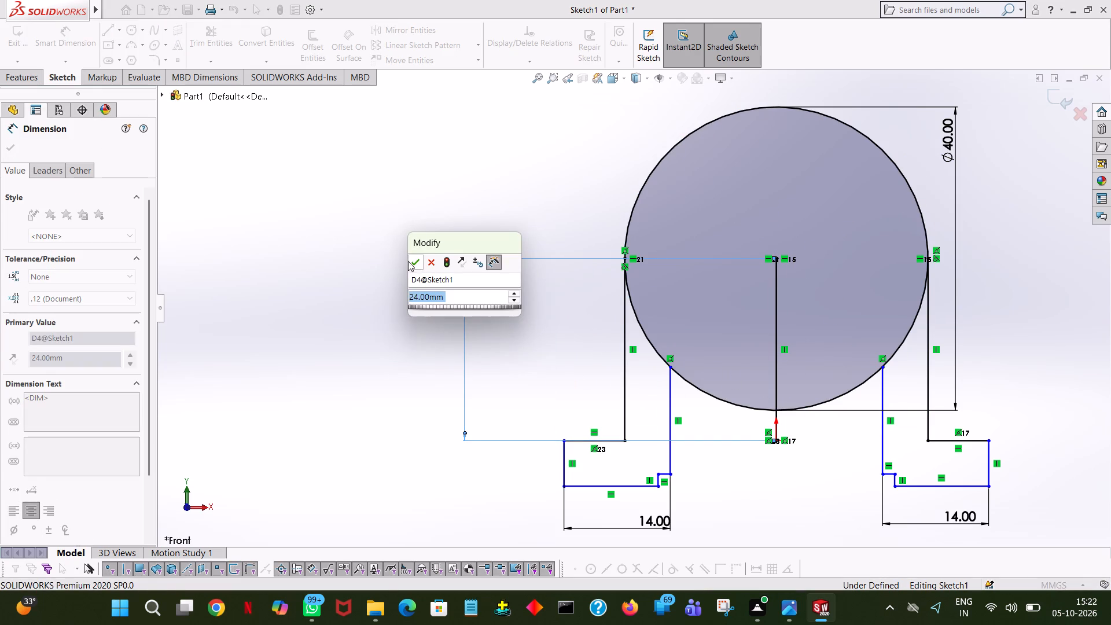
click(408, 261)
click(465, 175)
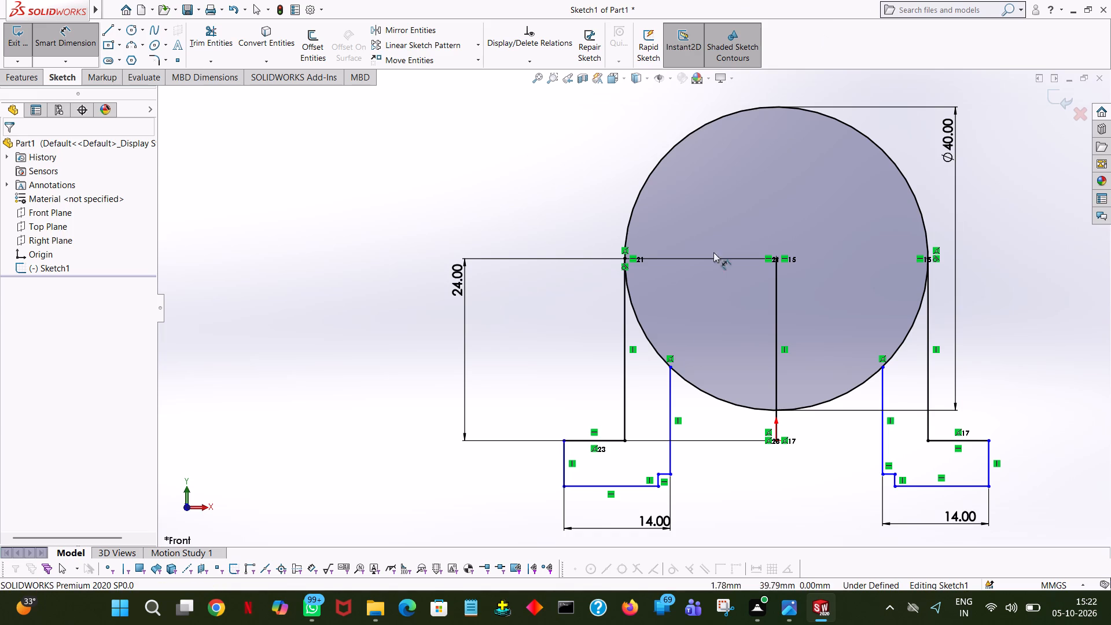
Dimension the horizontal distance from the left flange's outer vertical edge to the circle's centre.
click(563, 464)
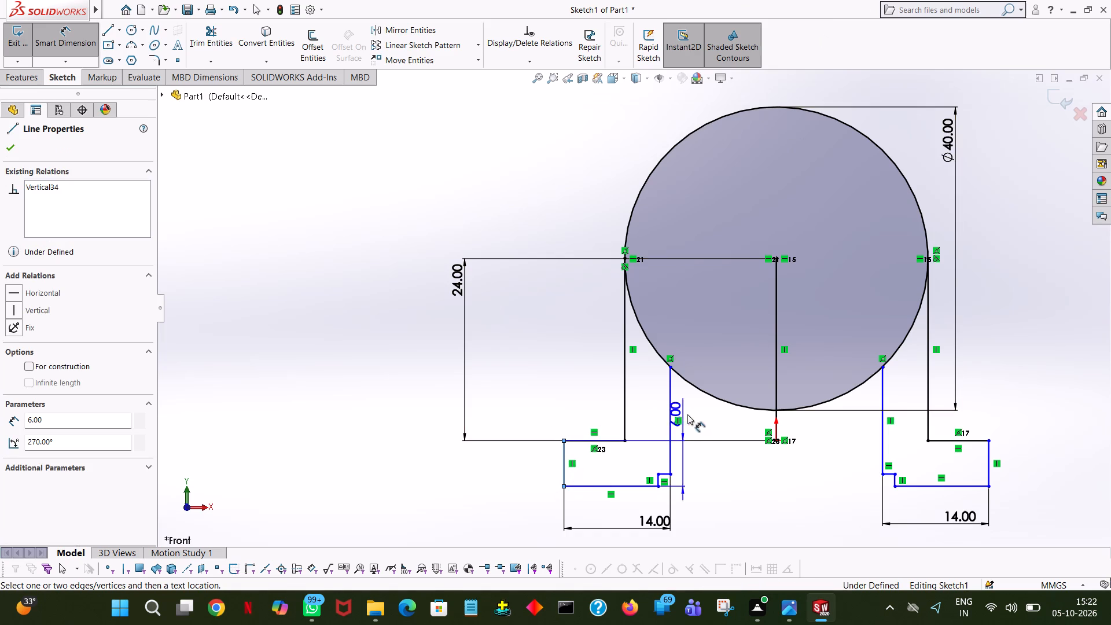
click(742, 408)
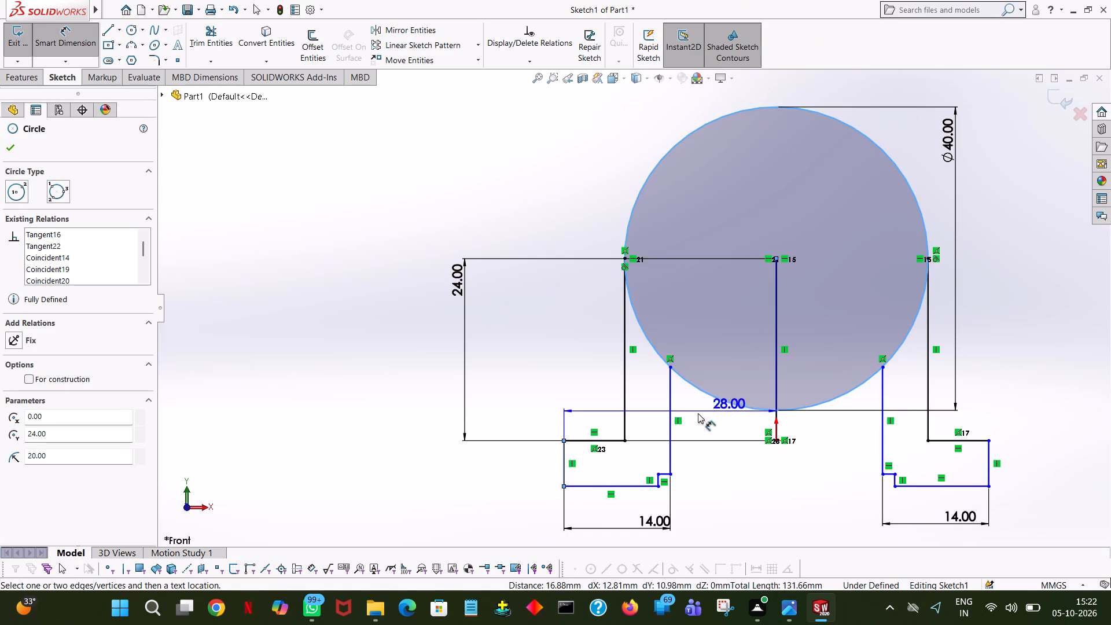
click(528, 406)
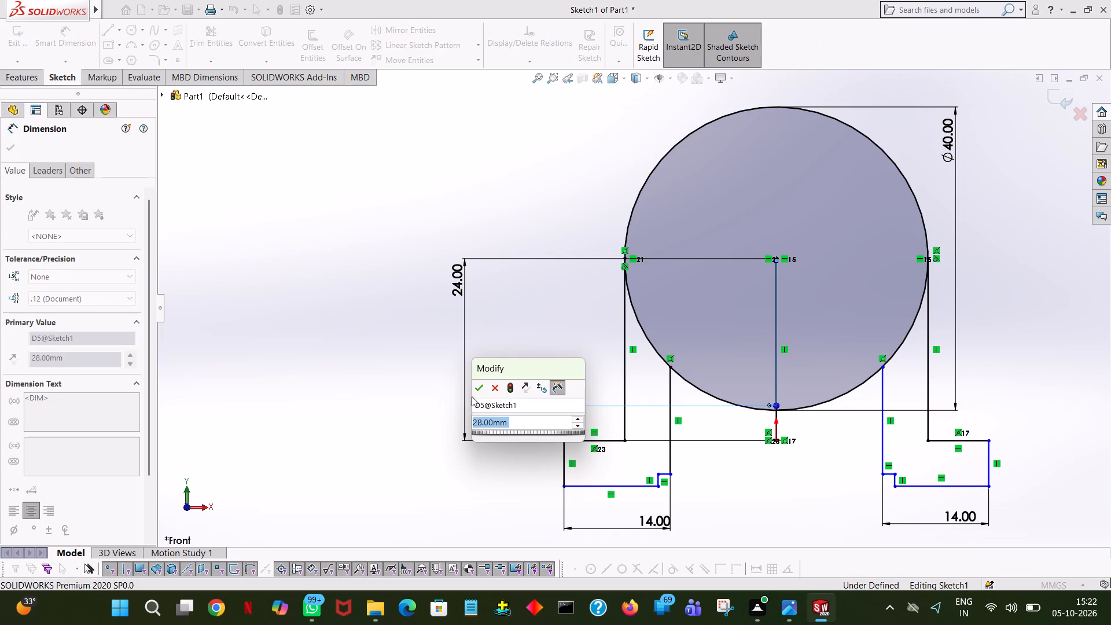
click(477, 387)
click(544, 217)
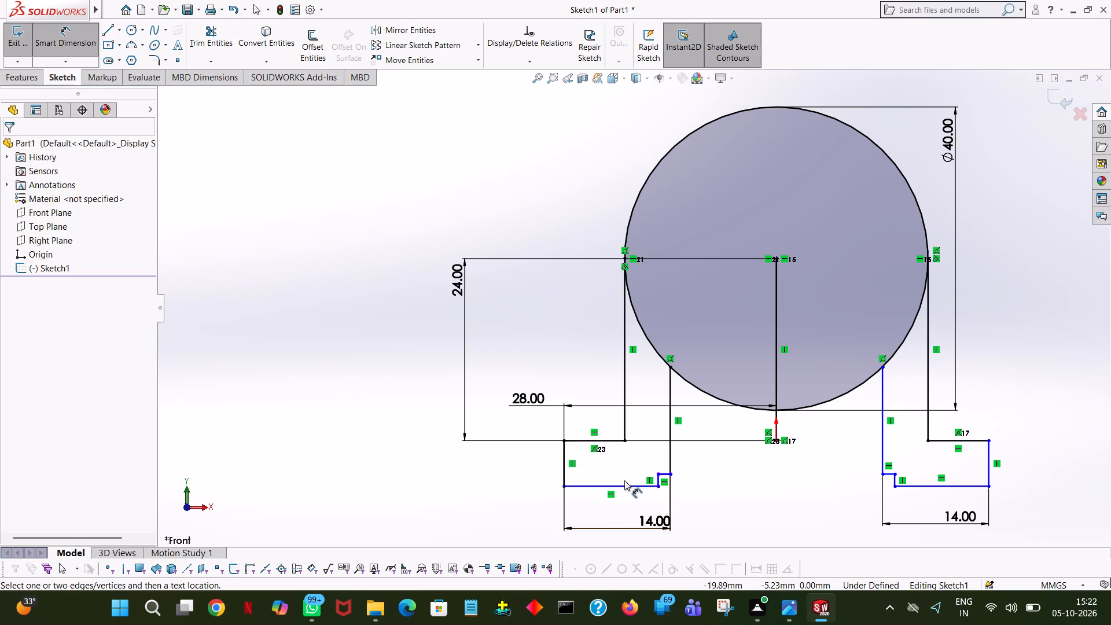
Dimension the left flange's thickness between its bottom and top horizontal lines.
click(620, 486)
click(608, 440)
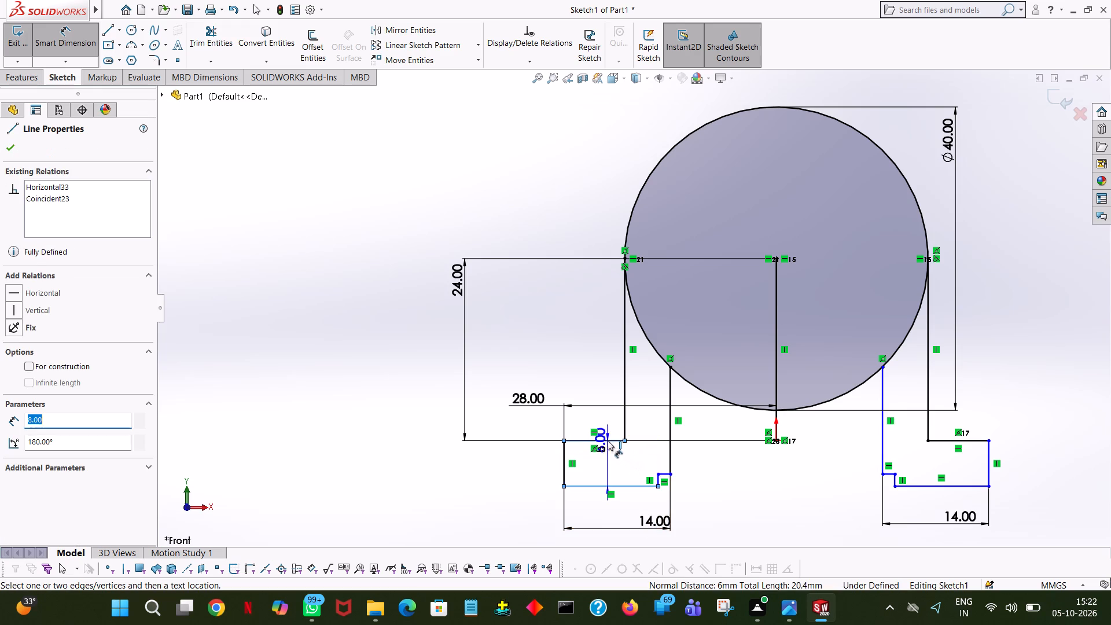
click(497, 460)
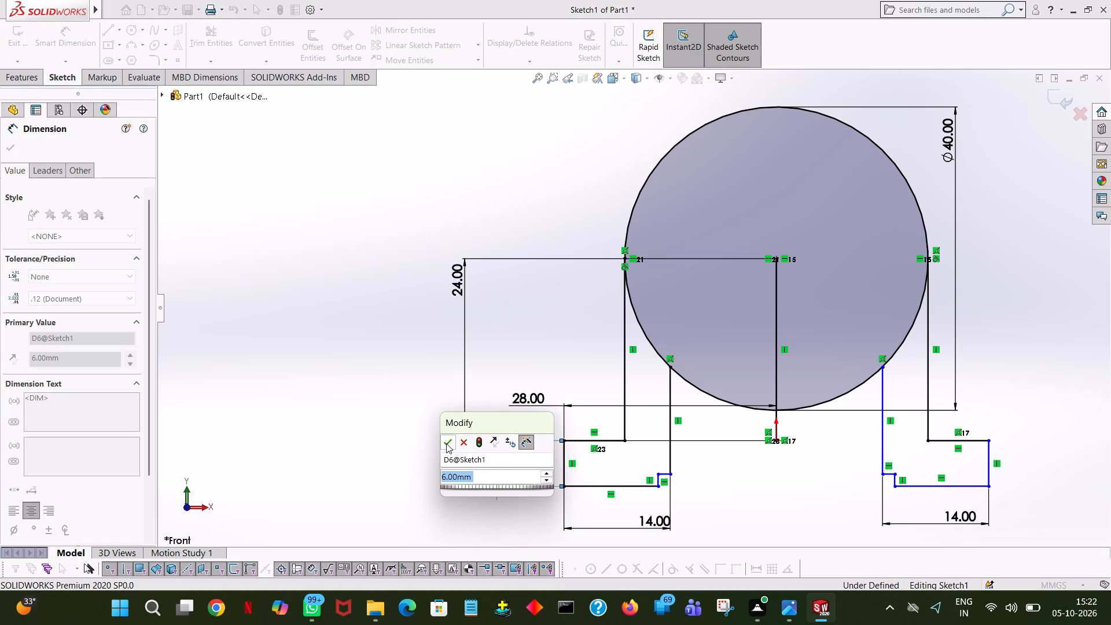
click(446, 444)
click(414, 369)
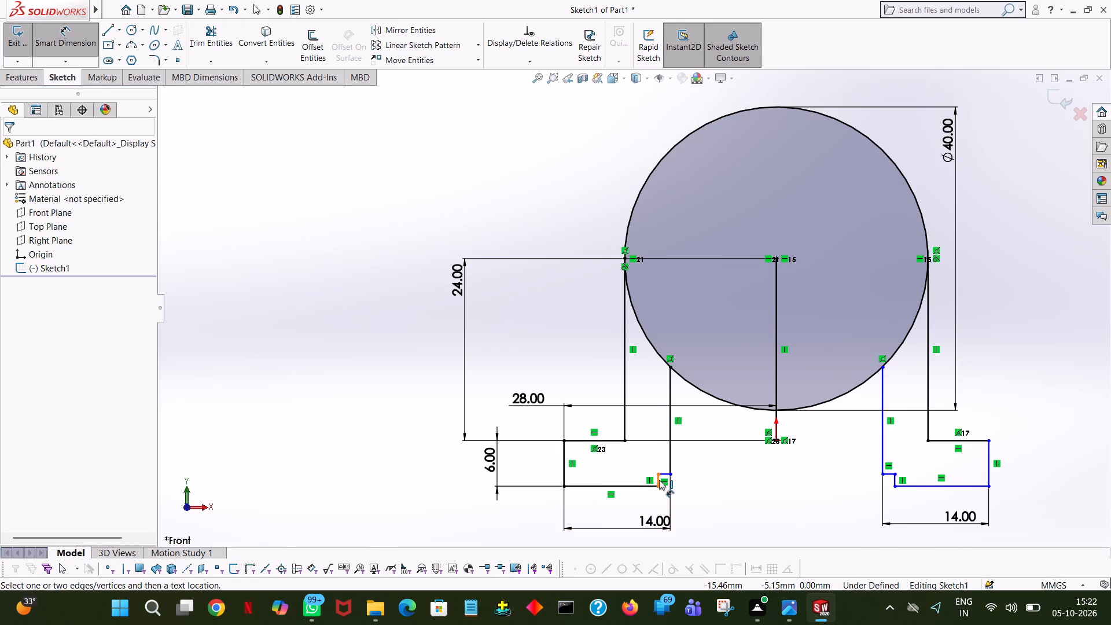
Dimension the height and width of the small step at the left flange's inner bottom corner.
click(659, 480)
click(701, 487)
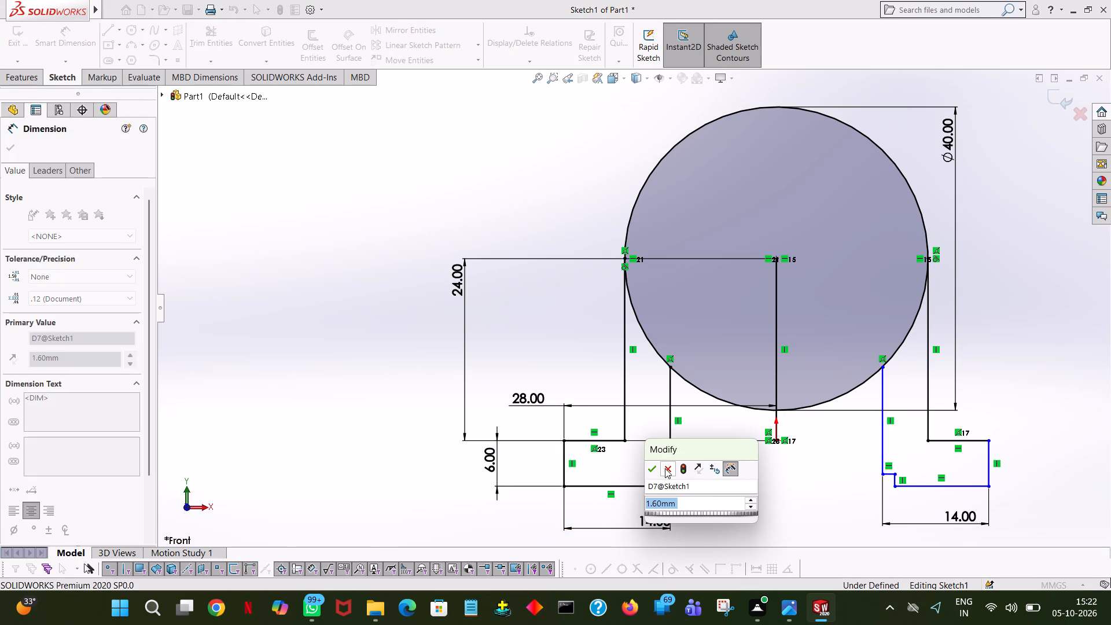
click(650, 466)
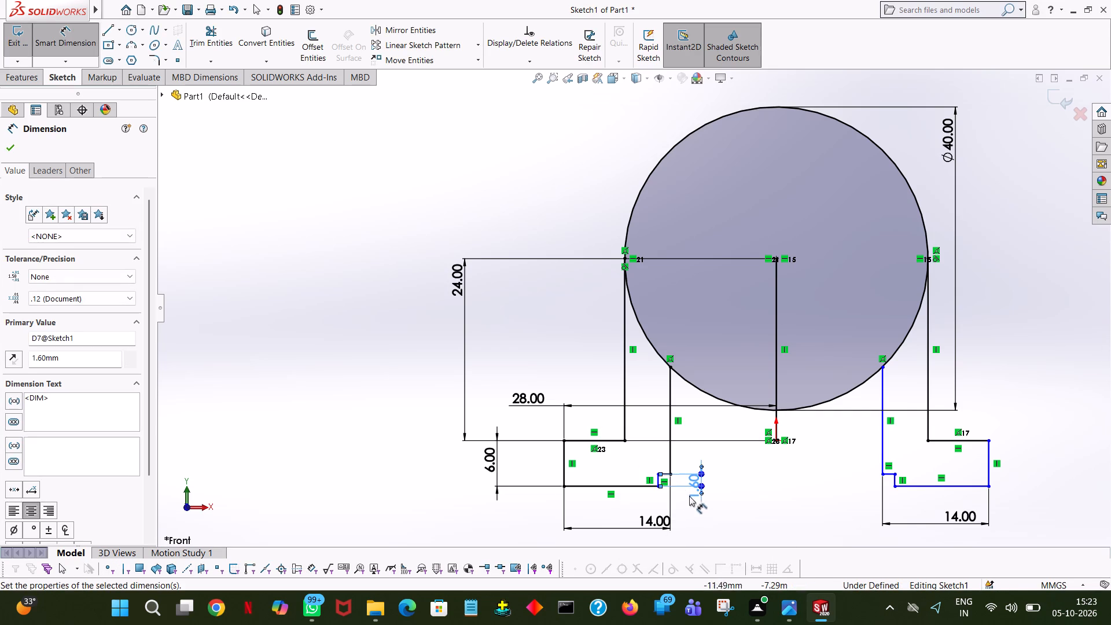
ctrl+scroll(687, 497, down, 2)
ctrl+scroll(652, 448, down, 7)
scroll(590, 360, left, 1)
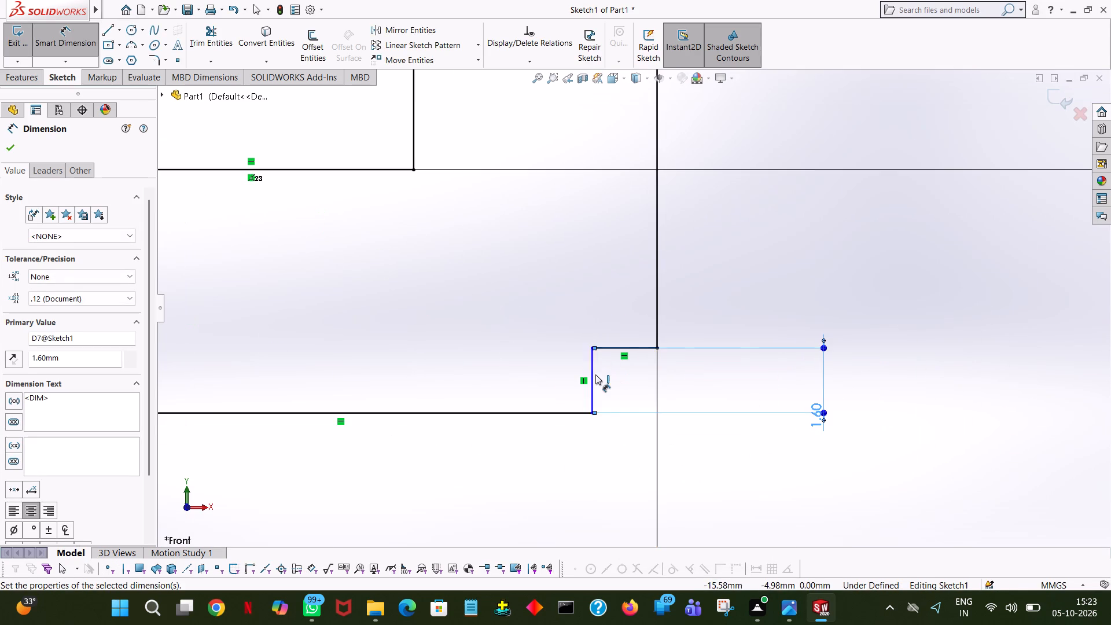
click(595, 376)
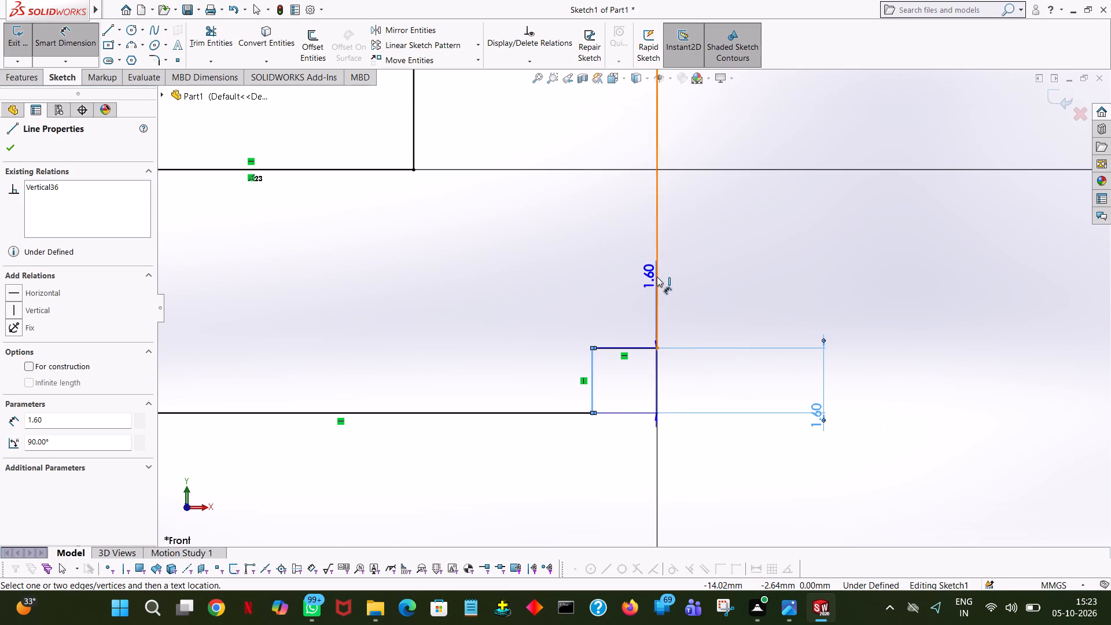
click(658, 277)
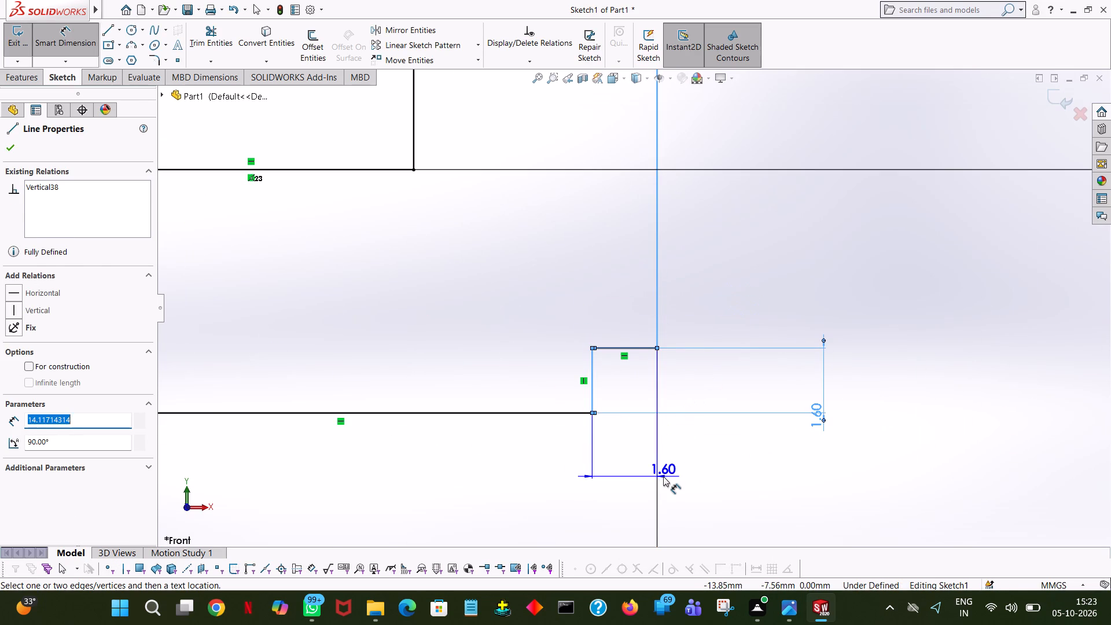
click(663, 476)
click(612, 453)
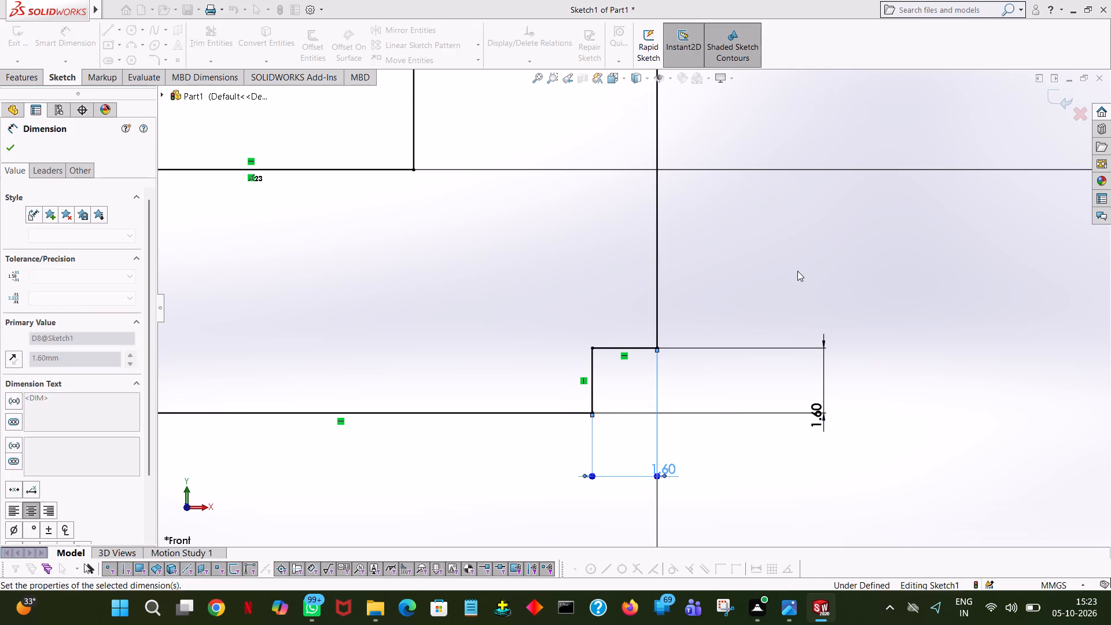
click(797, 270)
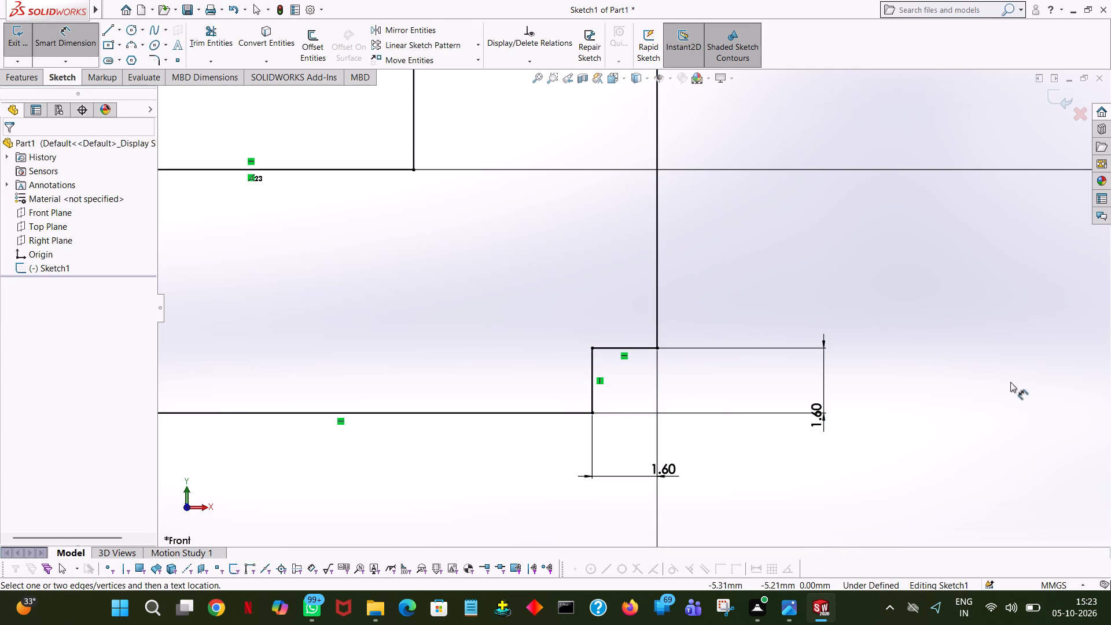
Dimension the length of the right flange's inner vertical line running up to the circle.
ctrl+scroll(669, 251, up, 4)
ctrl+scroll(777, 291, up, 7)
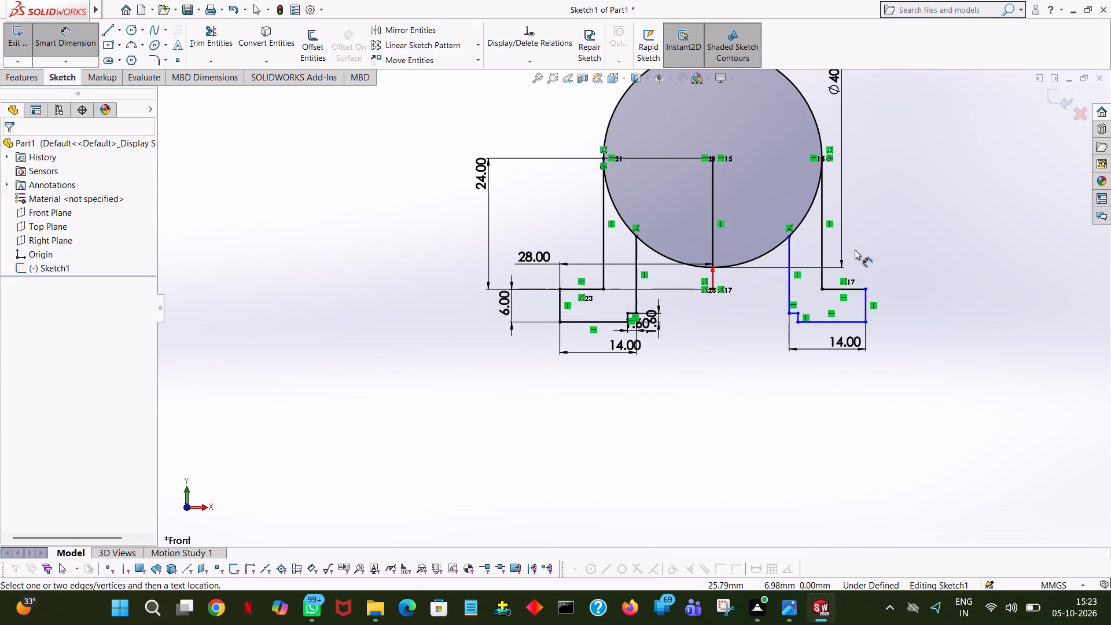
ctrl+scroll(786, 248, down, 1)
click(781, 267)
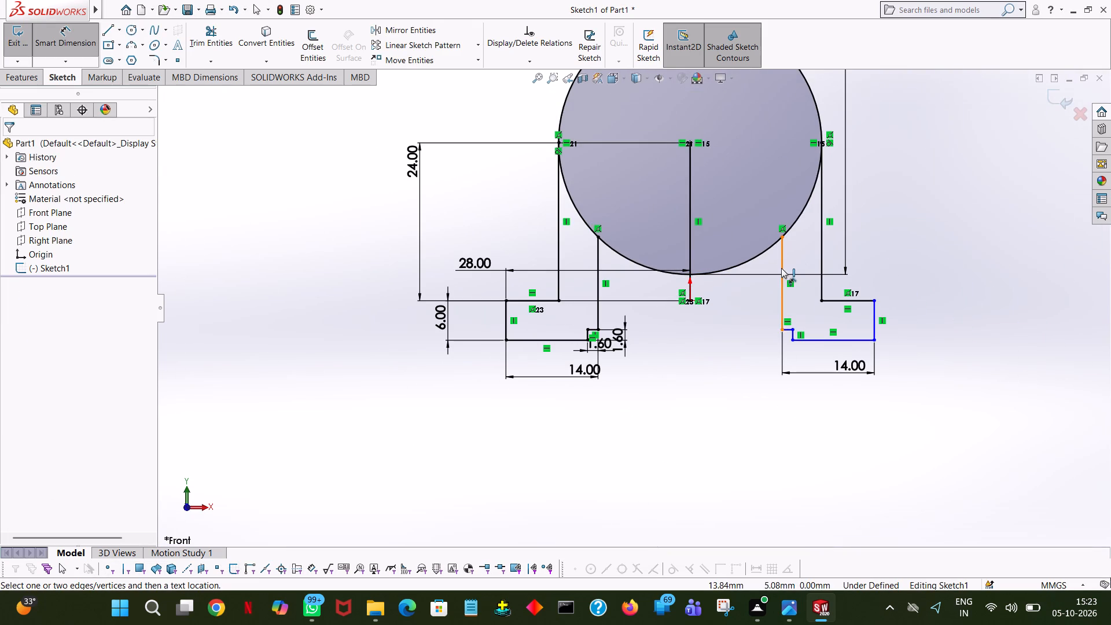
click(722, 302)
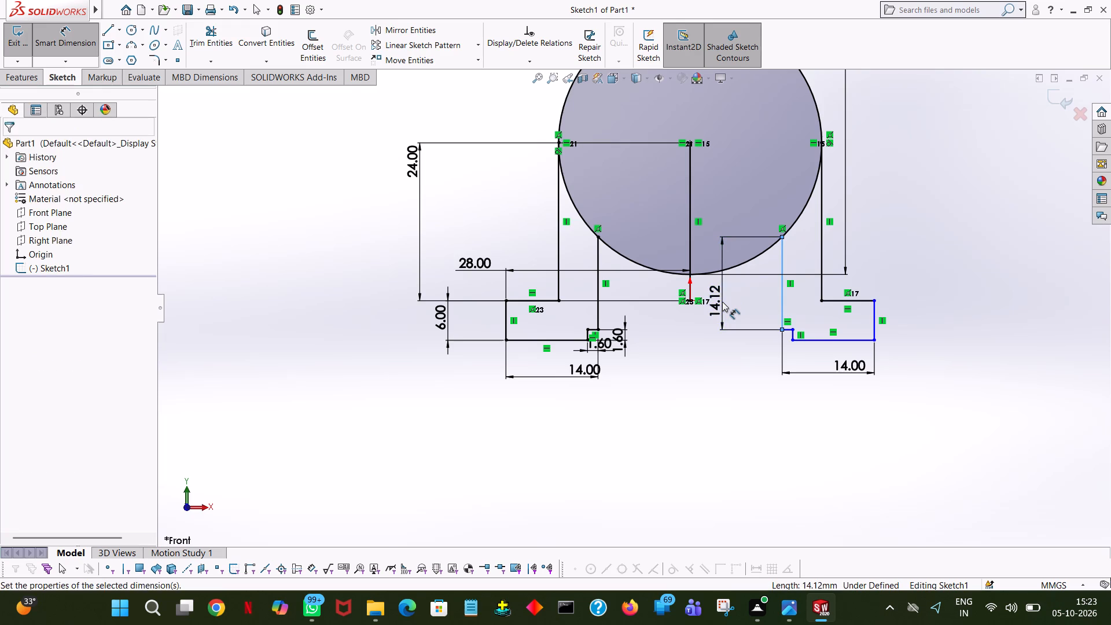
click(666, 281)
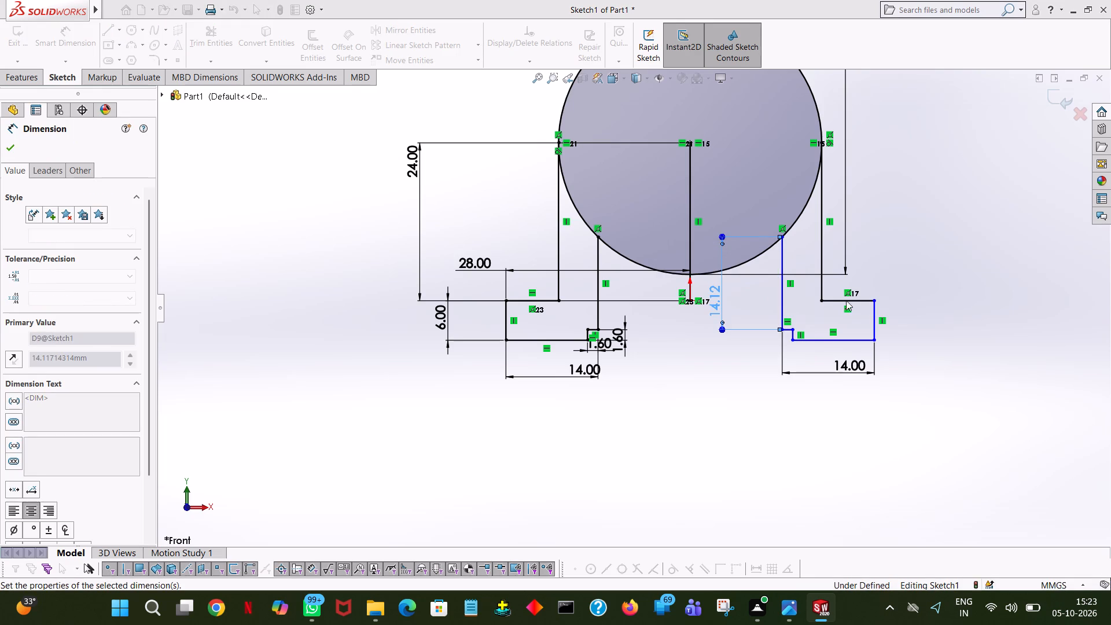
click(891, 234)
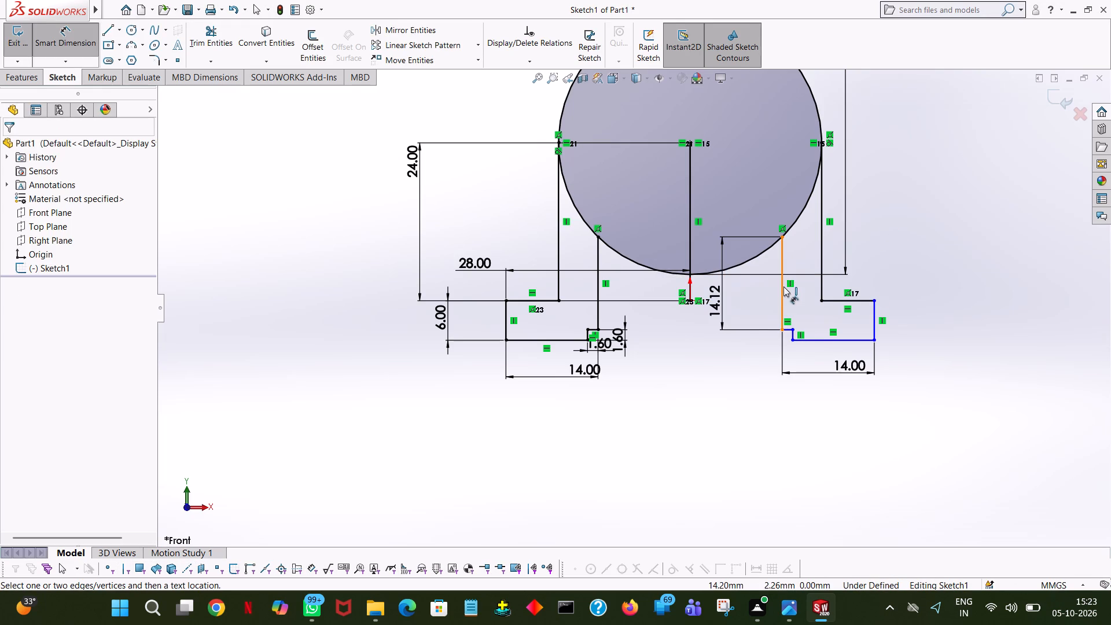
Dimension the horizontal distance between the right side's inner and outer vertical lines.
click(783, 286)
click(821, 252)
click(907, 260)
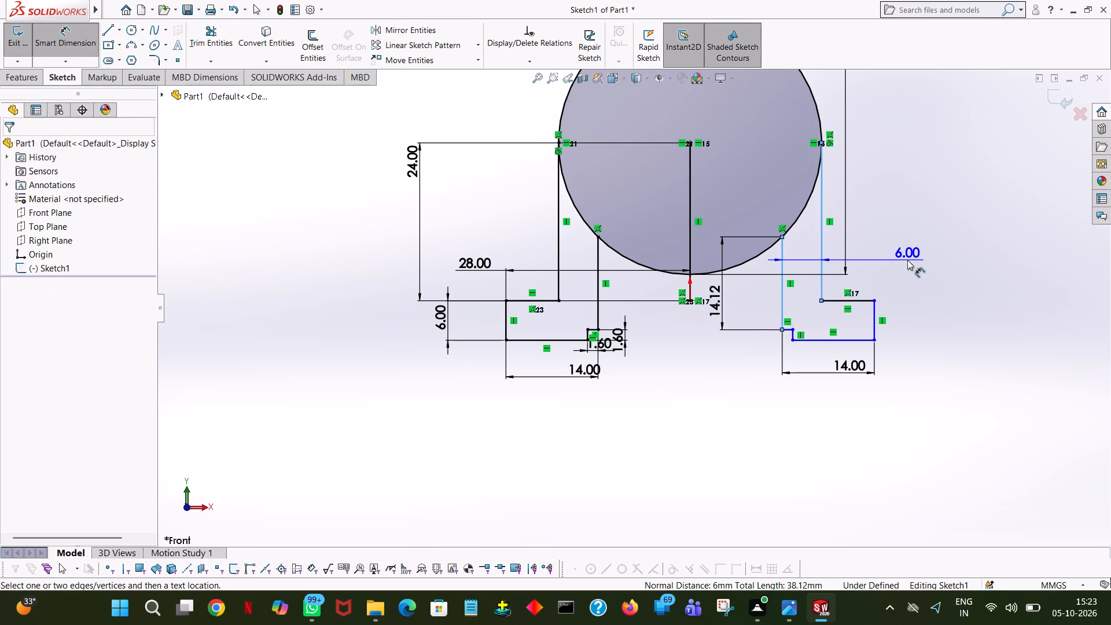
click(861, 245)
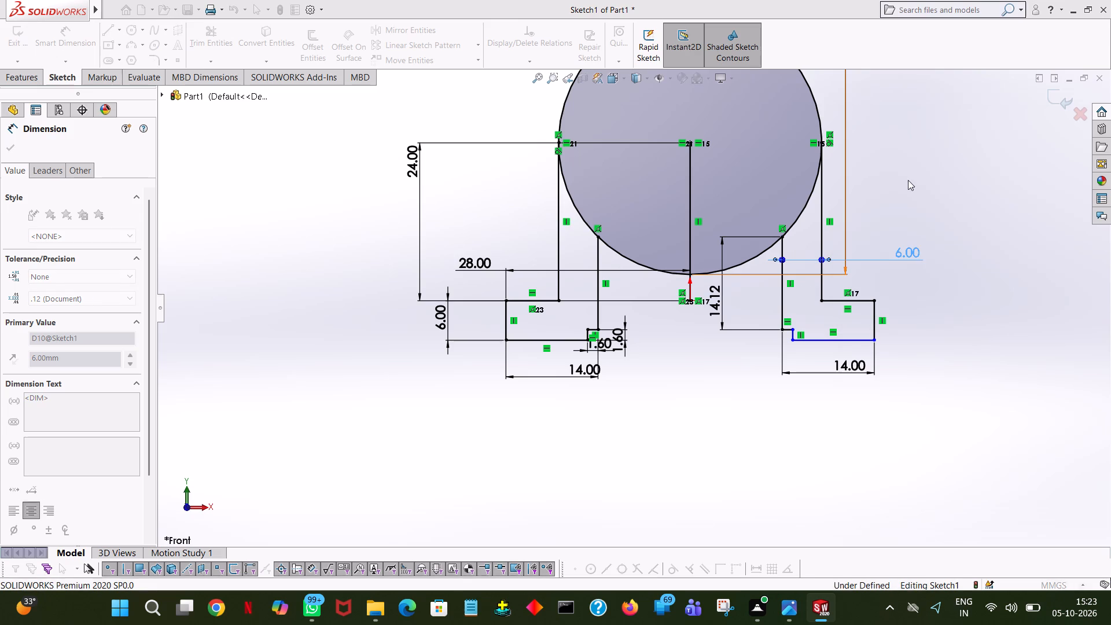
click(908, 180)
Dimension the width of the small step at the right flange's inner bottom corner.
click(788, 329)
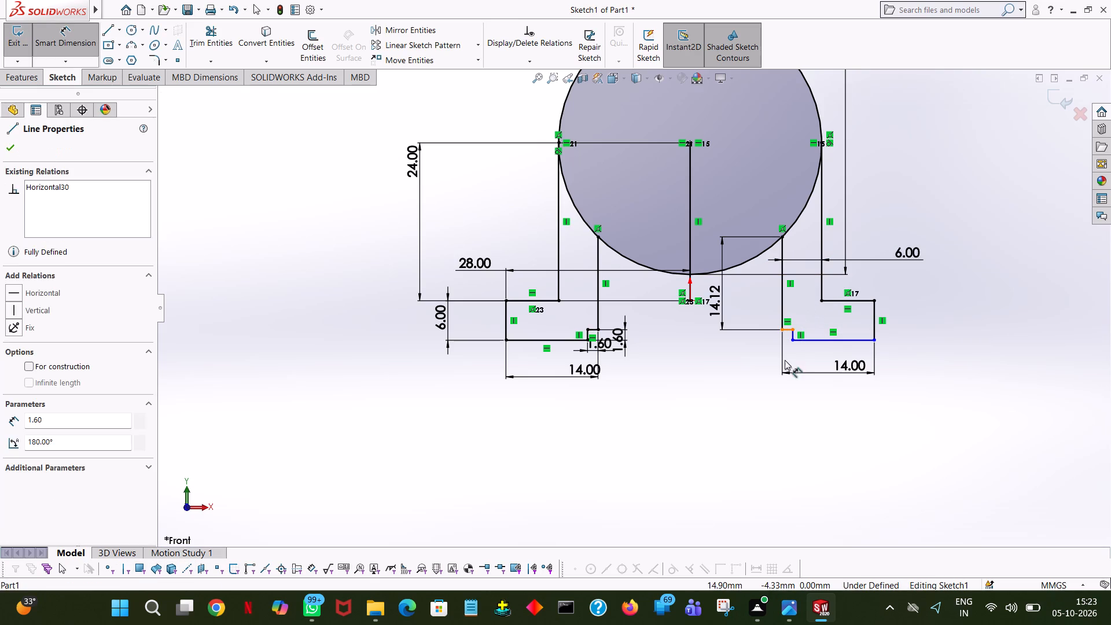
click(783, 365)
click(730, 349)
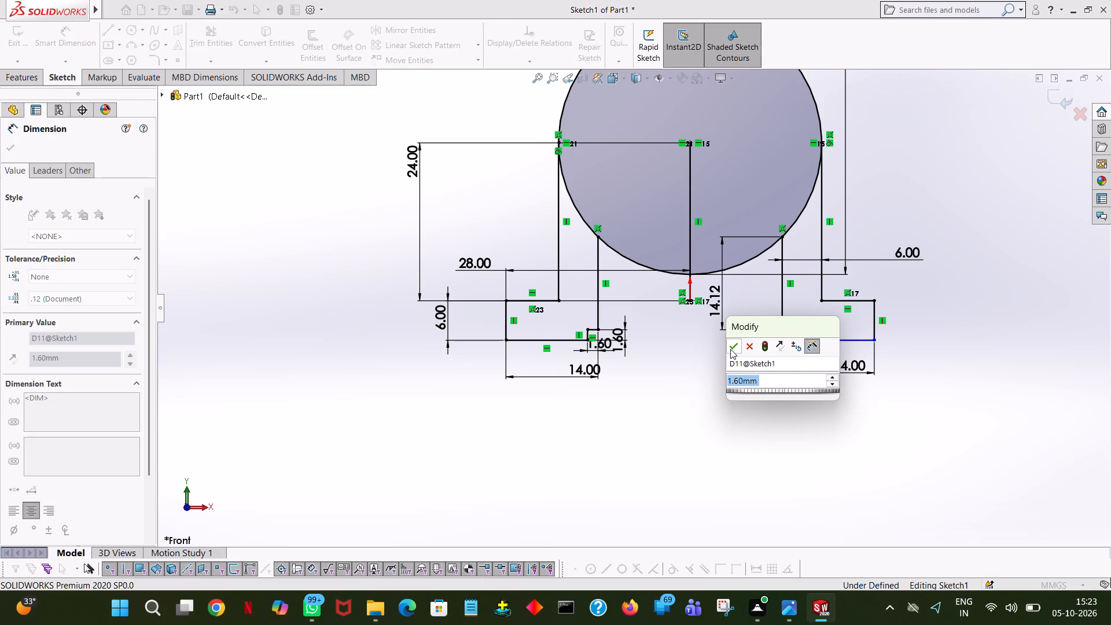
click(929, 323)
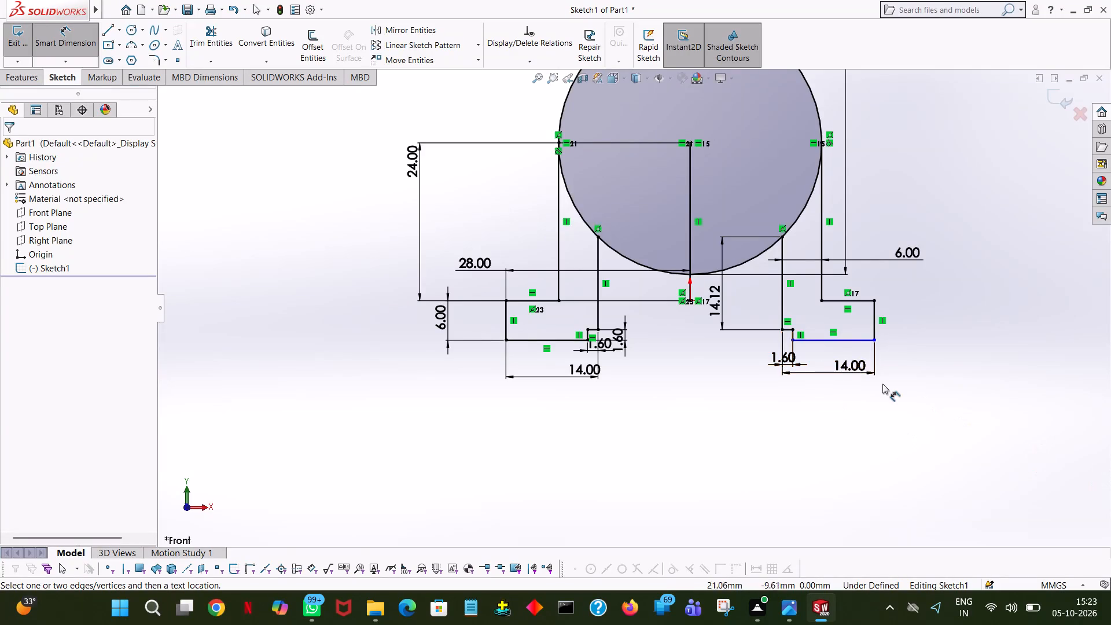
Dimension the right flange's thickness between its bottom and top horizontal lines.
ctrl+scroll(882, 384, down, 6)
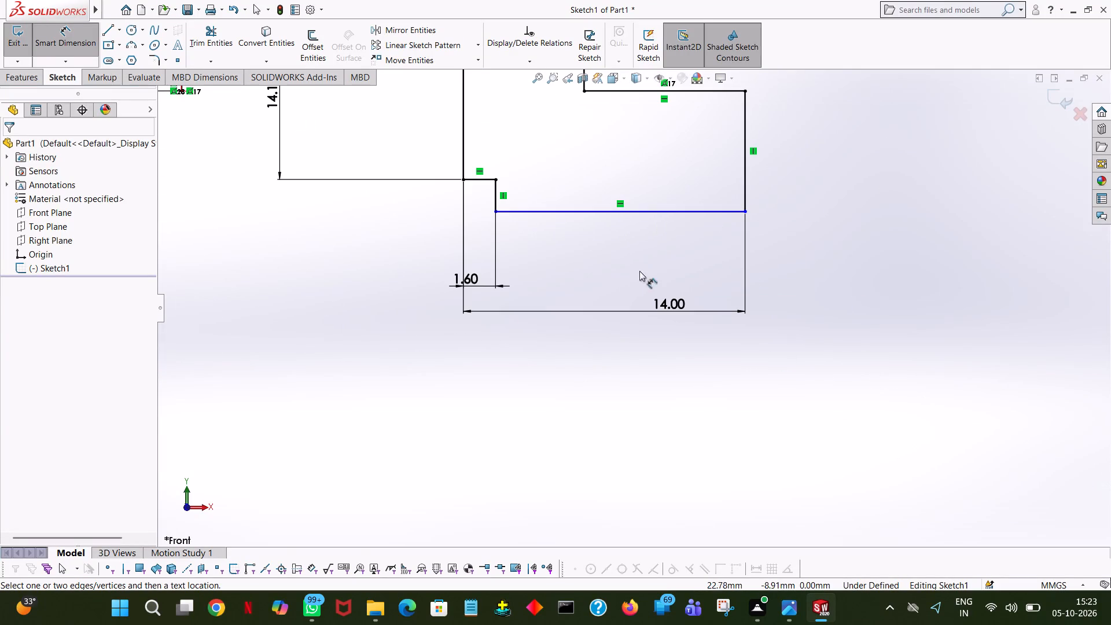
click(649, 214)
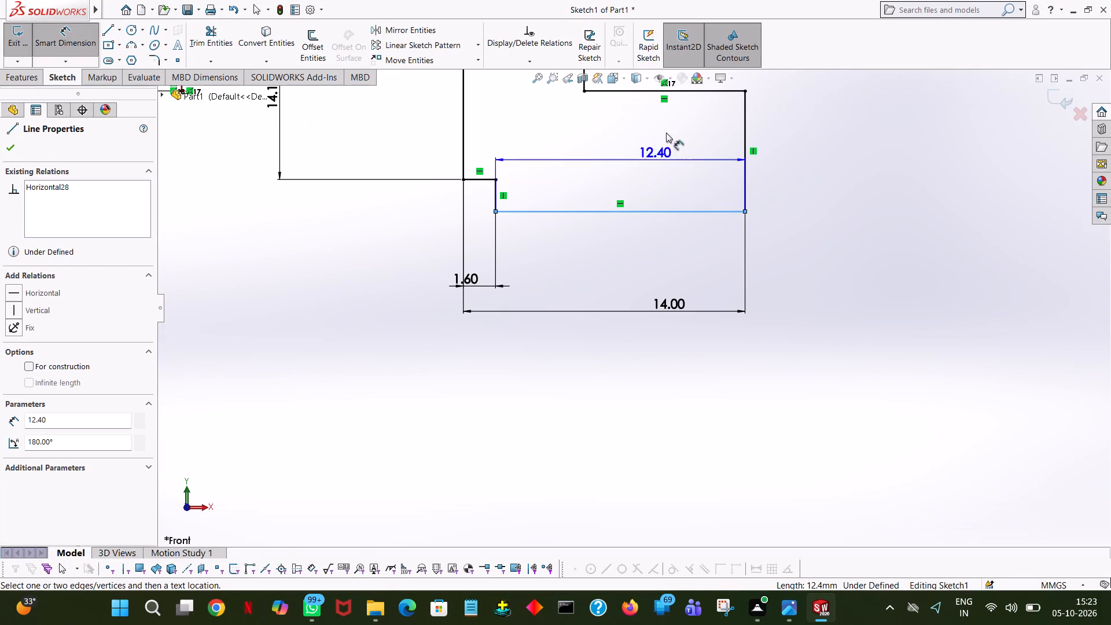
click(683, 90)
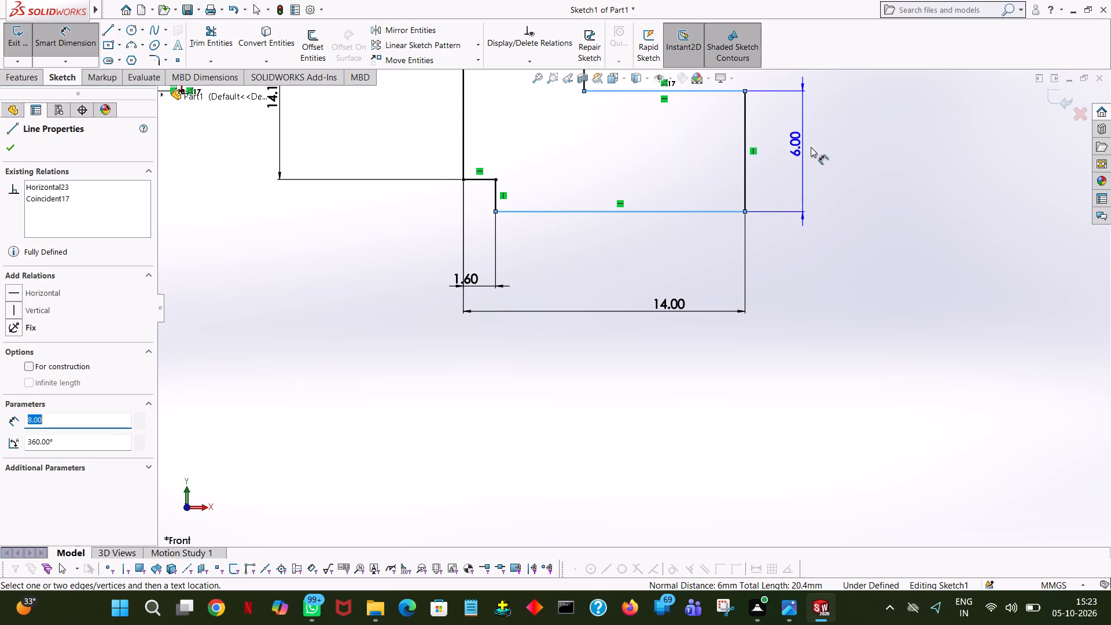
click(846, 170)
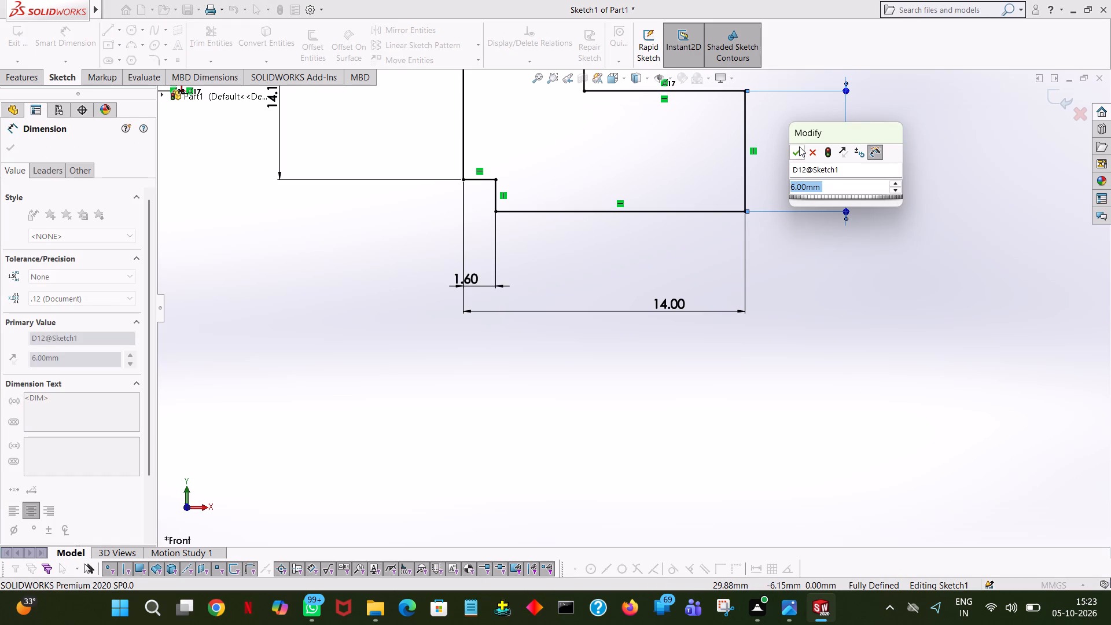
click(799, 149)
click(938, 247)
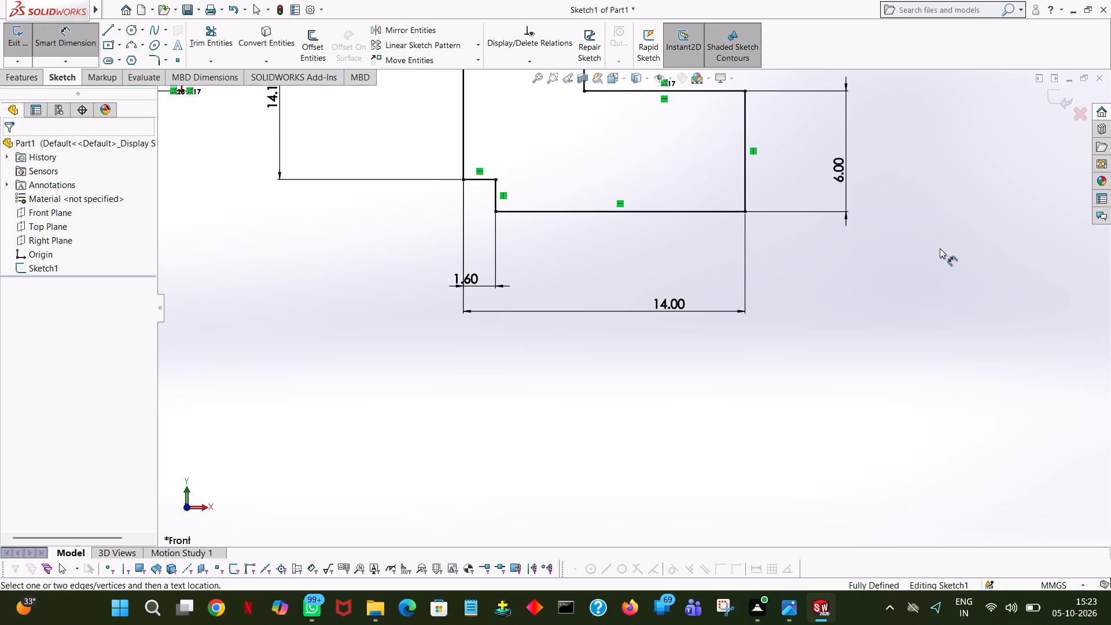
Trim away the part of the vertical centre line lying inside the circle, using Trim to closest.
ctrl+scroll(940, 248, down, 1)
ctrl+scroll(891, 251, up, 3)
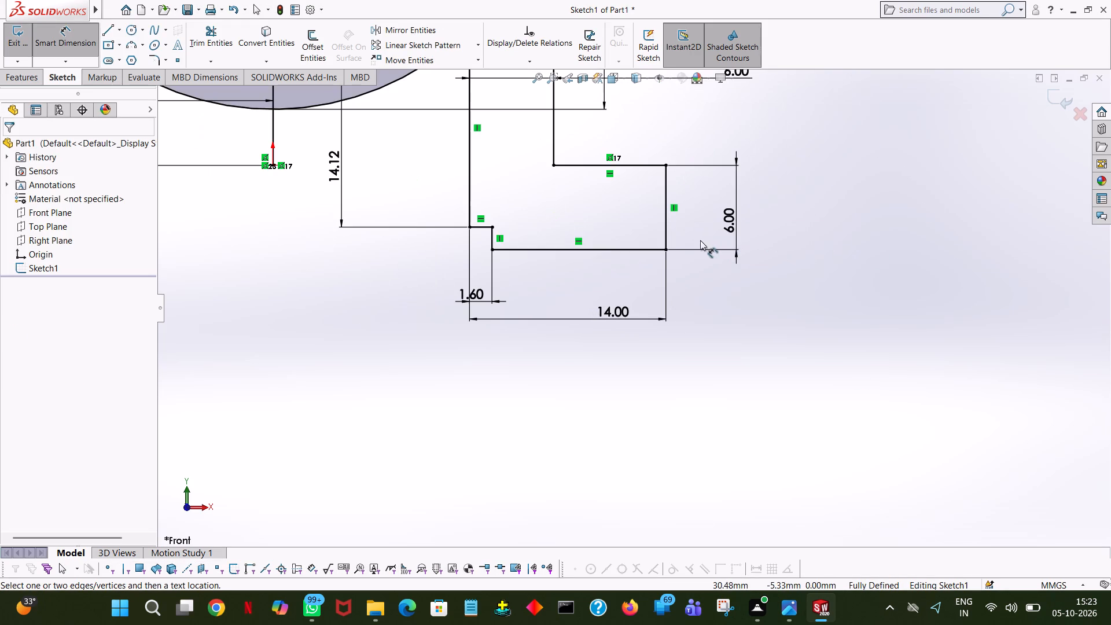
ctrl+scroll(658, 238, up, 7)
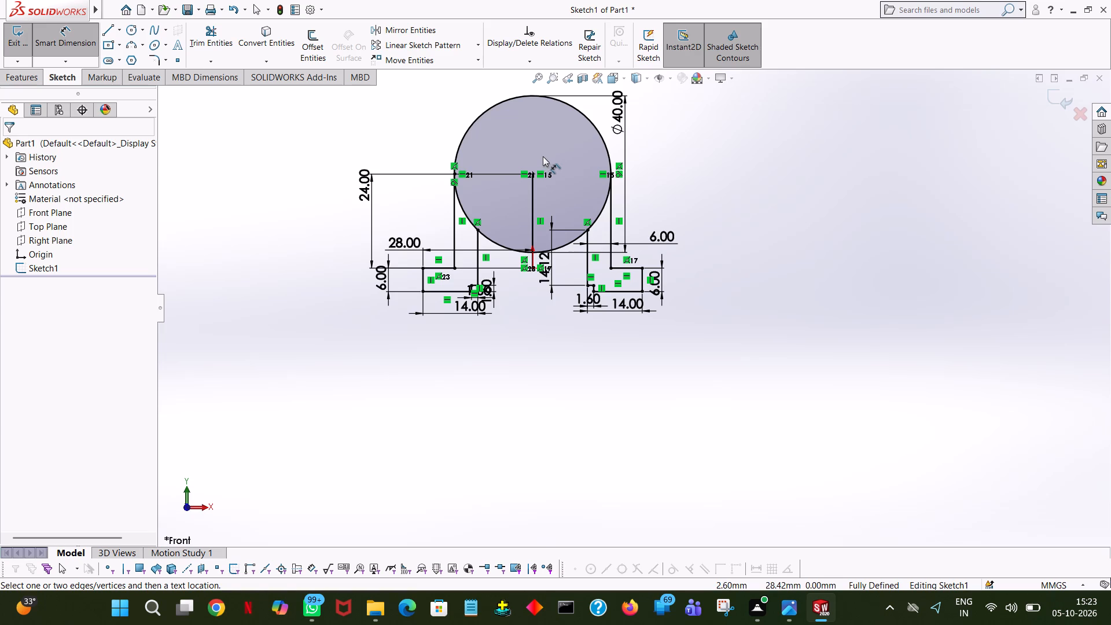
click(222, 42)
click(532, 207)
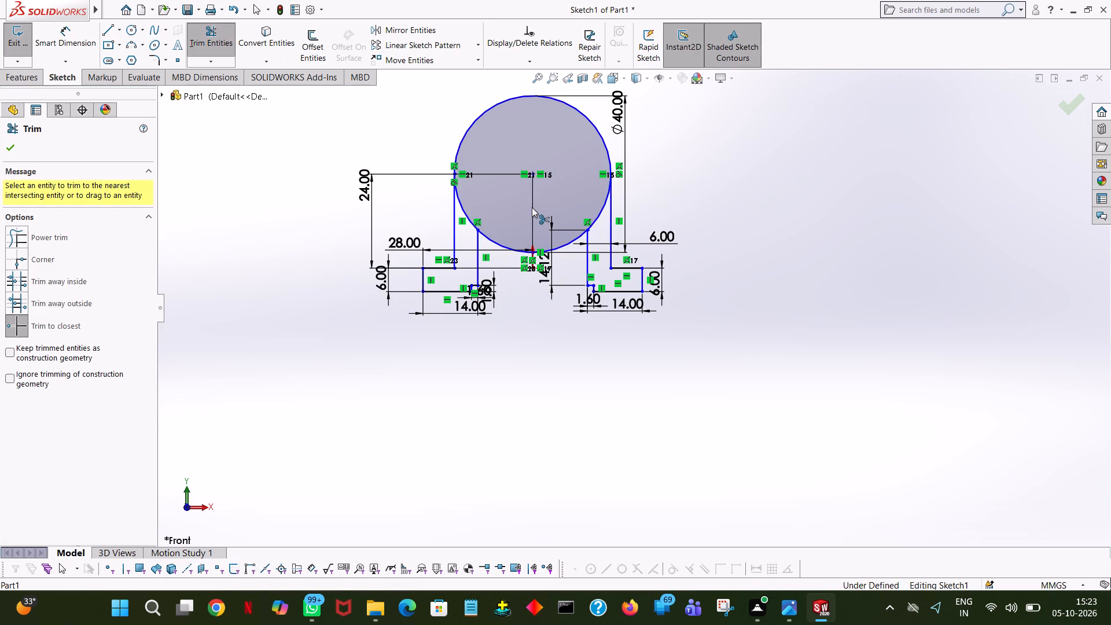
click(532, 207)
ctrl+scroll(513, 255, down, 4)
ctrl+scroll(602, 242, down, 1)
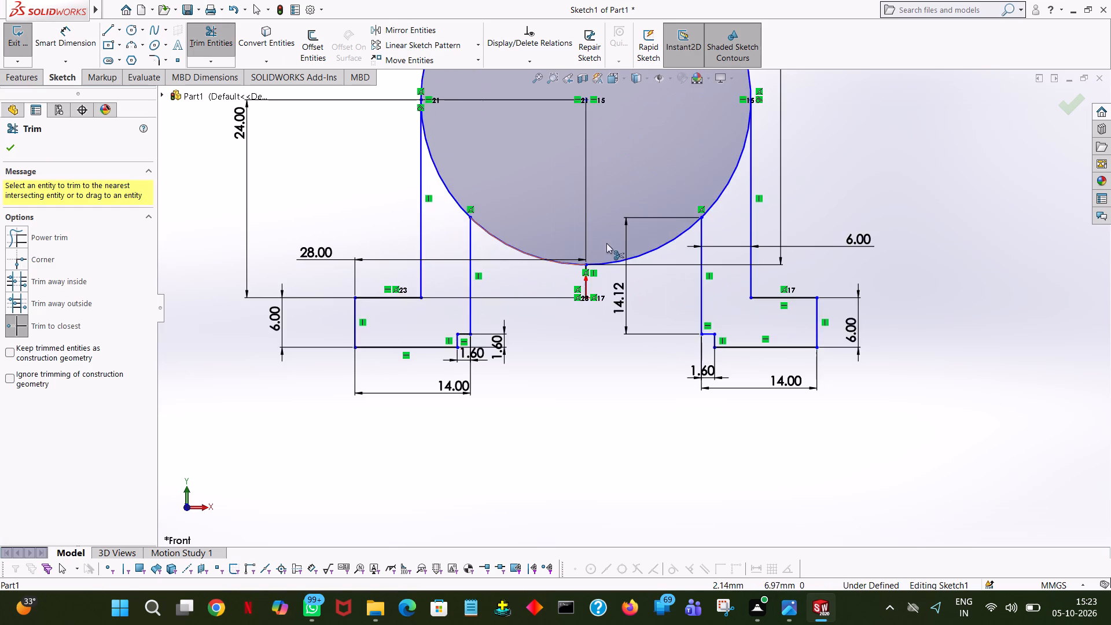
ctrl+scroll(606, 243, down, 5)
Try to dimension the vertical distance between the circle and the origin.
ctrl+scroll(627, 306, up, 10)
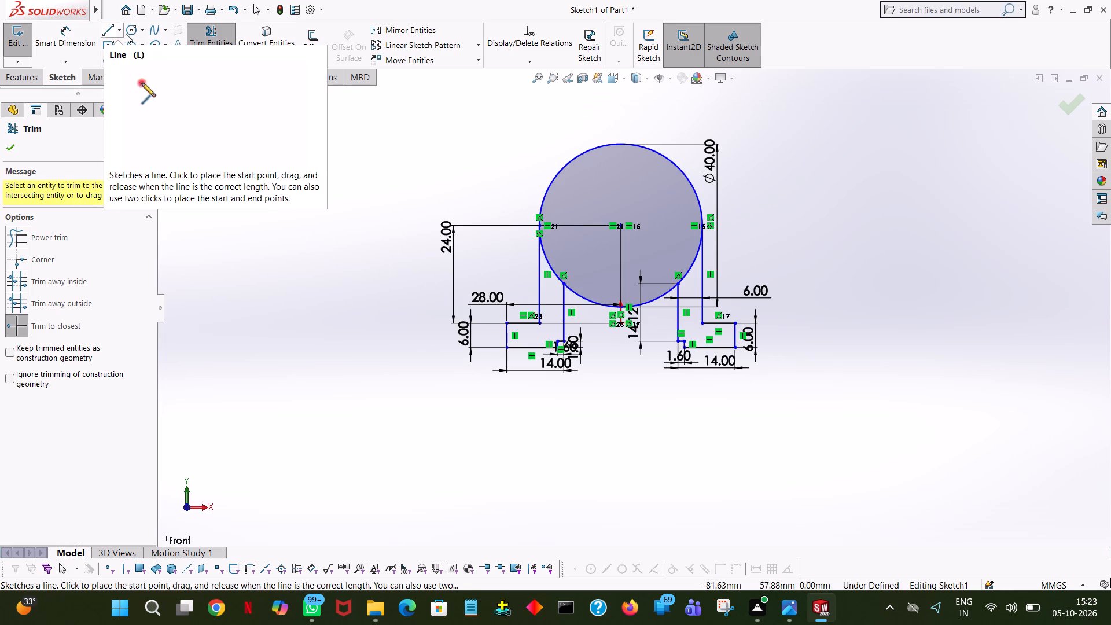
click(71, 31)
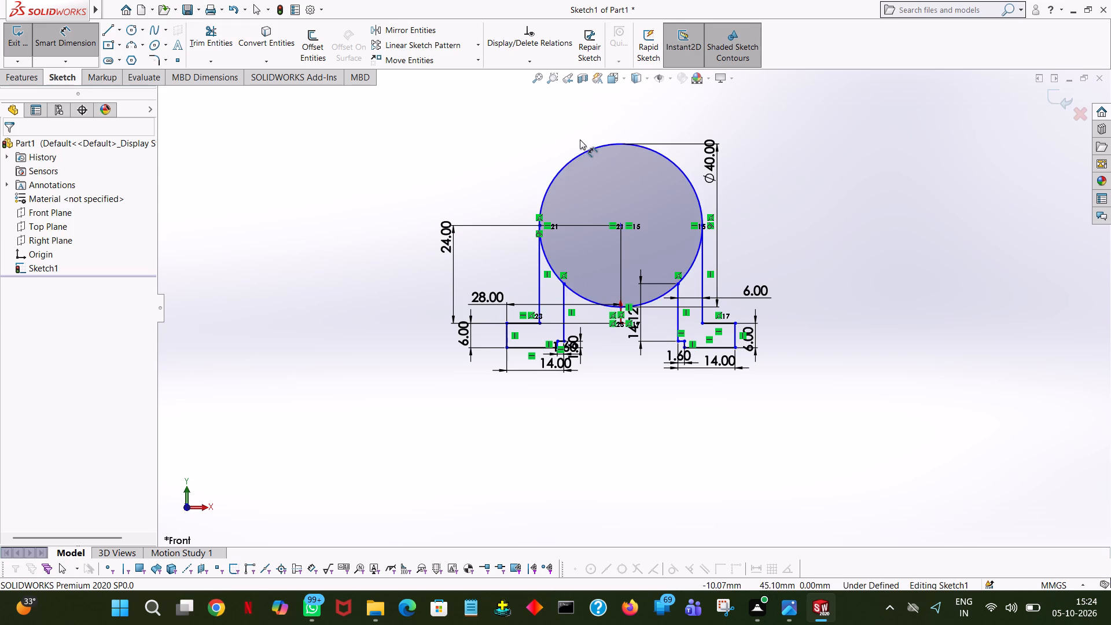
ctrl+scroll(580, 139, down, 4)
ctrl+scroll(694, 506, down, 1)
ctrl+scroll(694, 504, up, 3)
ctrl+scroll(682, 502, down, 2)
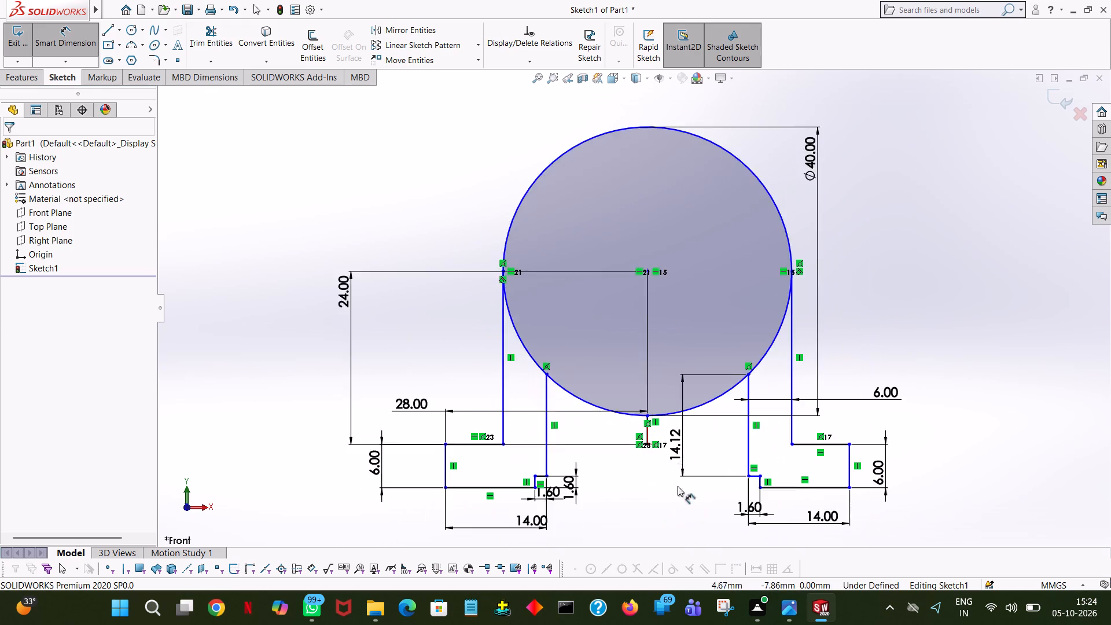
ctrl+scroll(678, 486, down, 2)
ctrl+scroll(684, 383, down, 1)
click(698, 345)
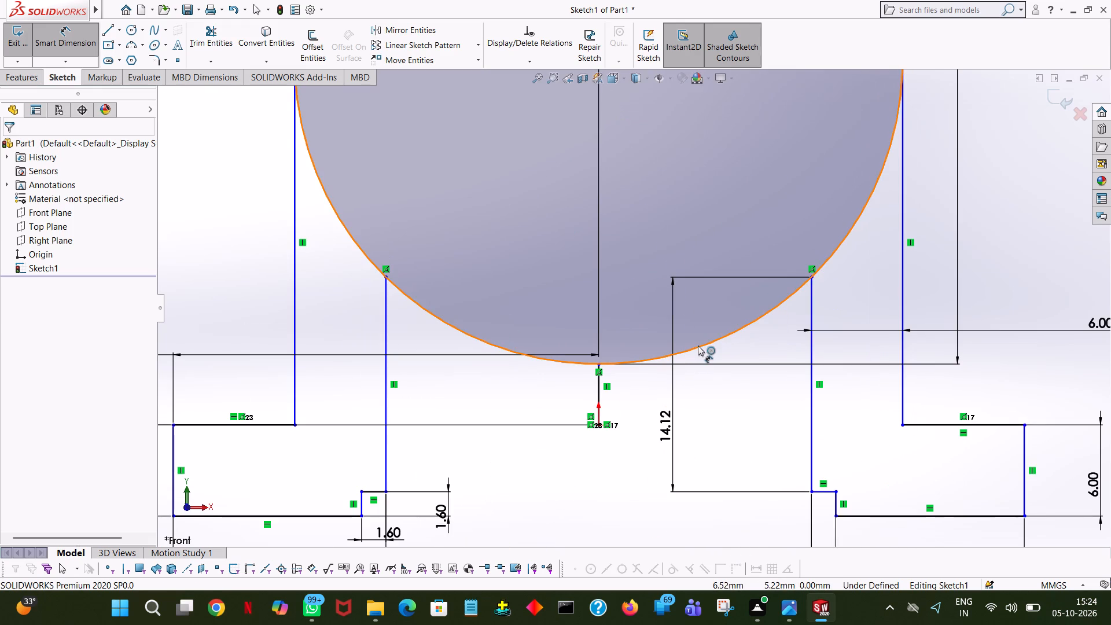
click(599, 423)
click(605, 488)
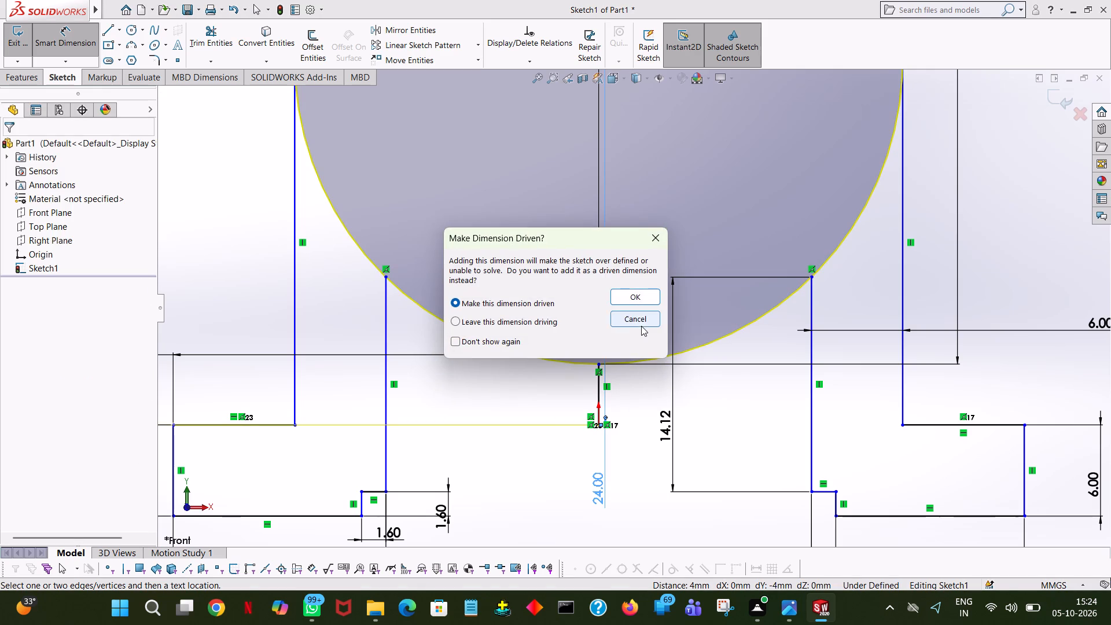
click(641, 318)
Dimension the vertical distance from the circle's centre to the right flange's top line.
ctrl+scroll(695, 304, down, 2)
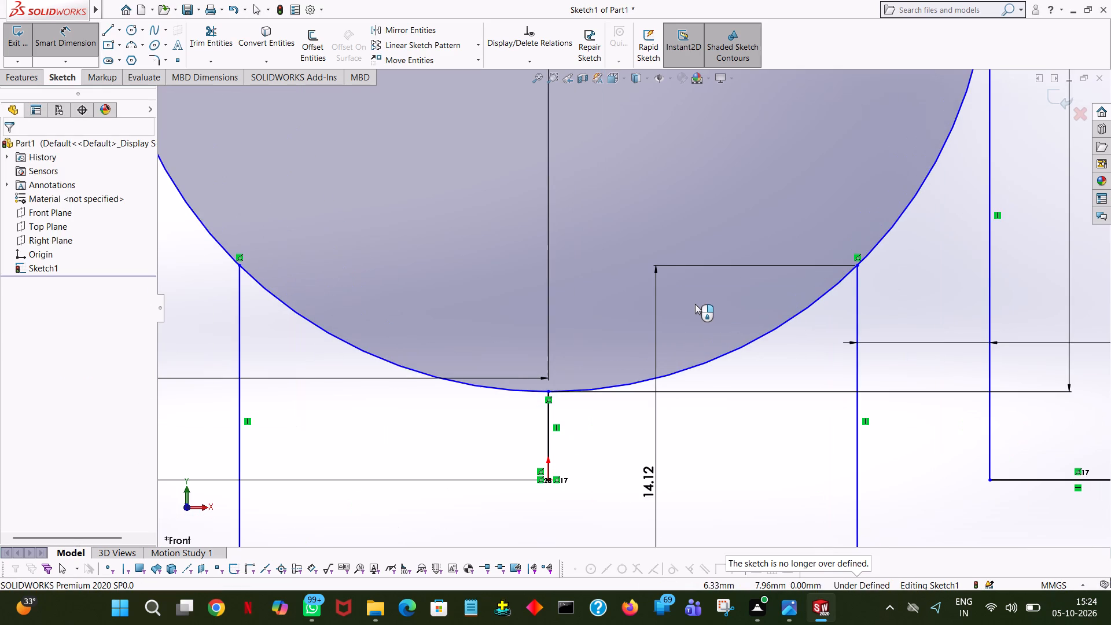
ctrl+scroll(695, 304, up, 3)
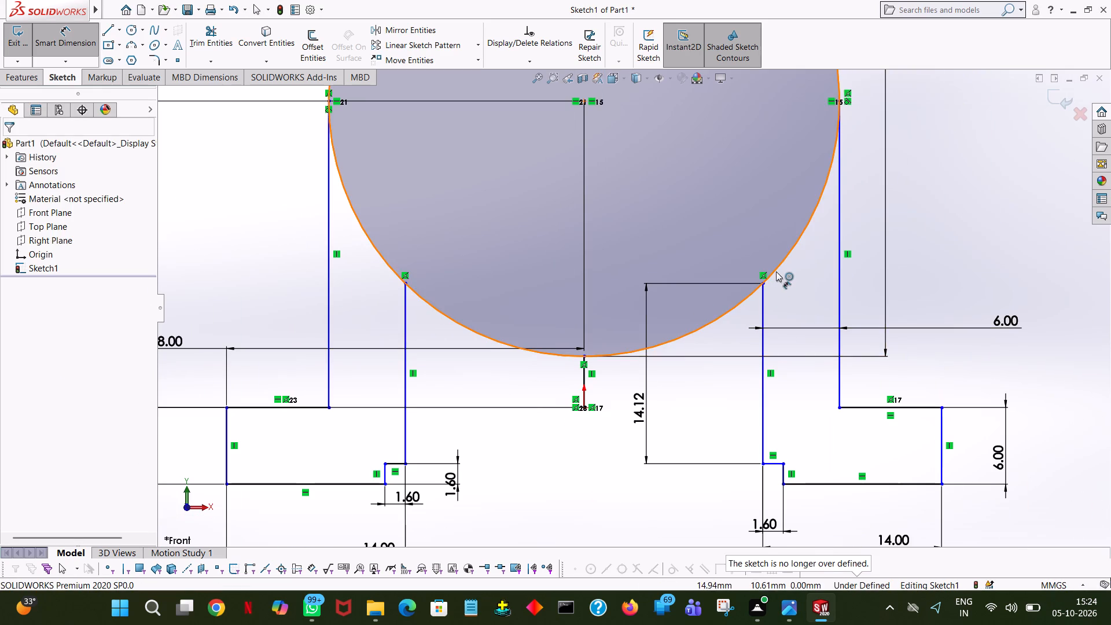
click(777, 270)
click(899, 409)
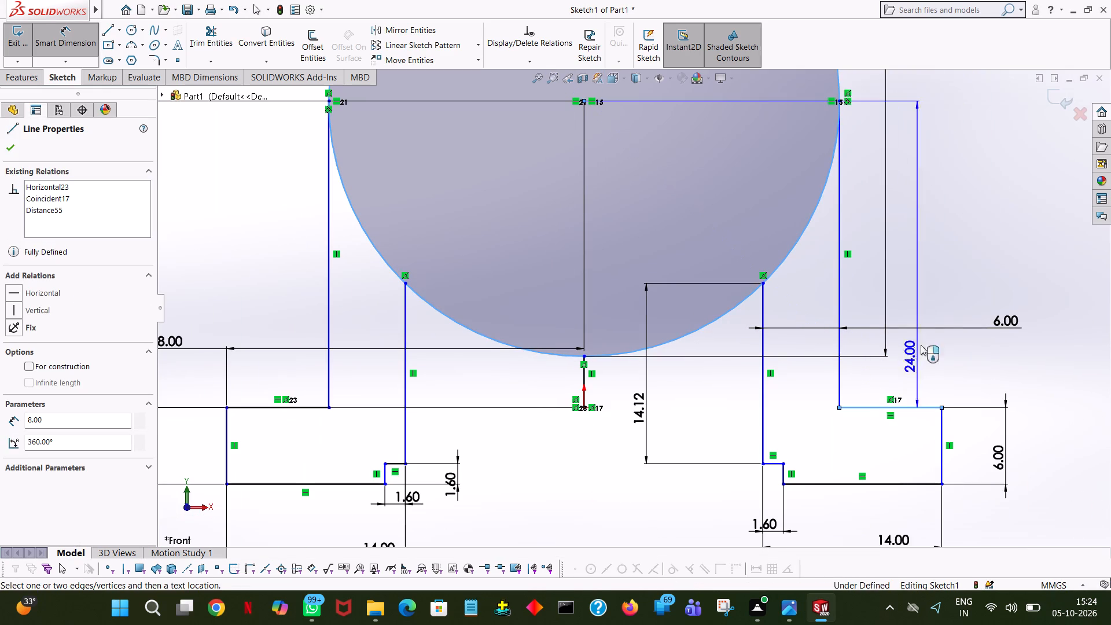
click(941, 300)
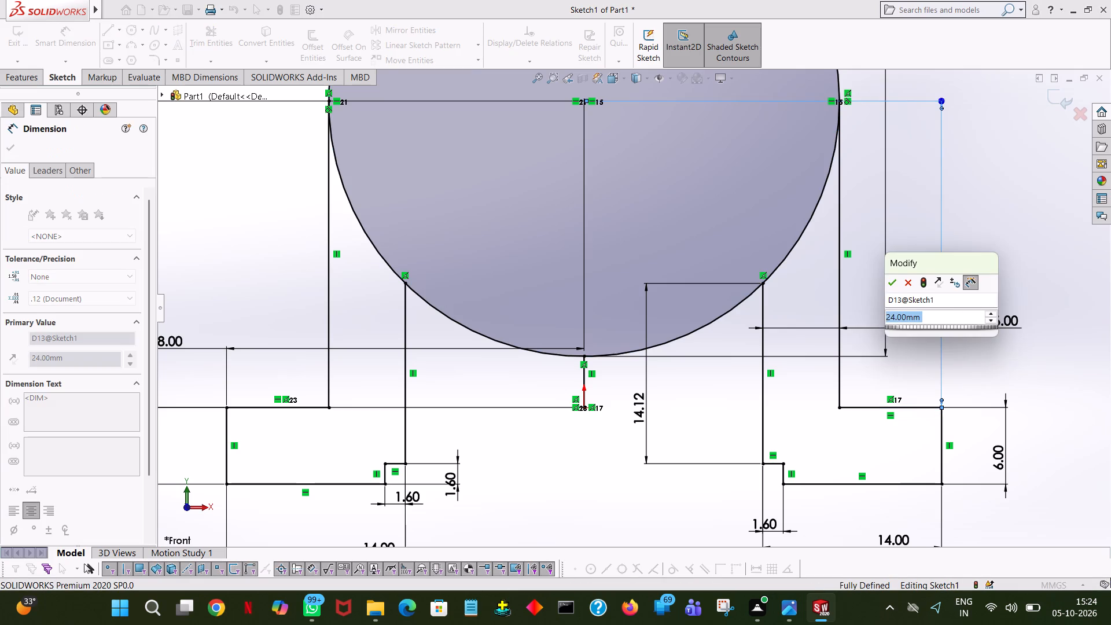
click(889, 283)
click(978, 260)
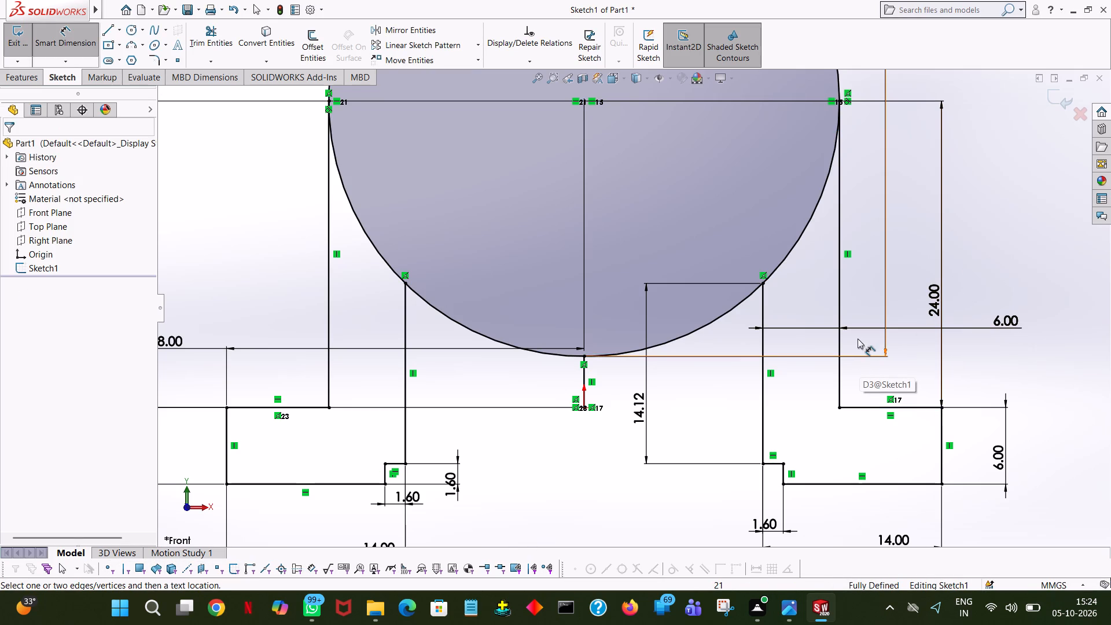
Trim the circle's lower left and lower right arcs between each side's outer and inner vertical lines.
ctrl+scroll(858, 339, down, 4)
ctrl+scroll(858, 339, up, 8)
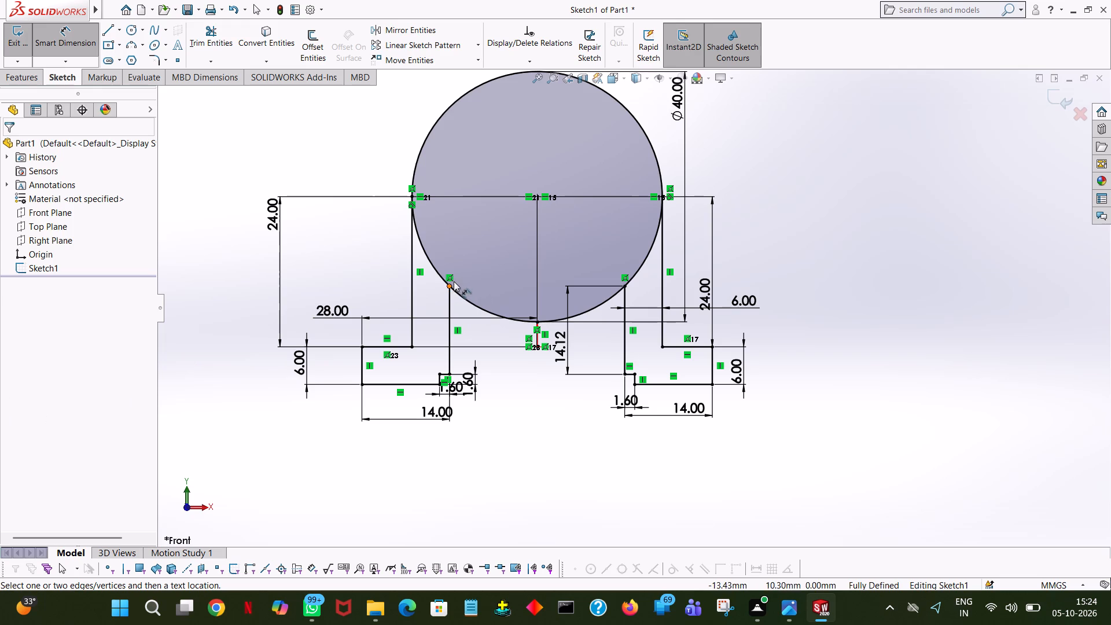
click(206, 40)
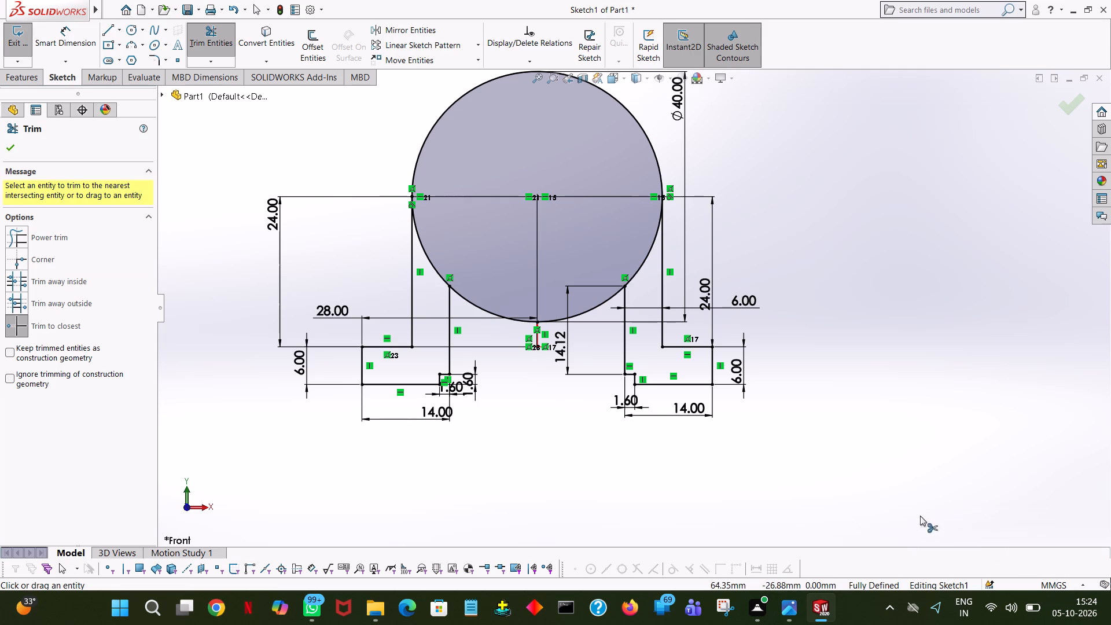
click(428, 258)
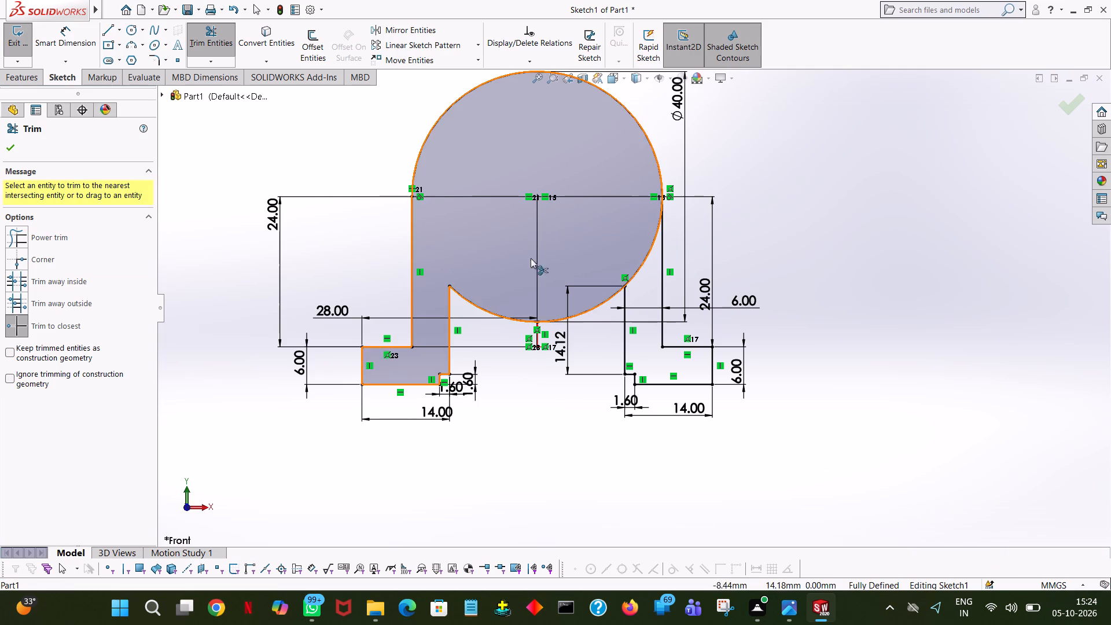
click(643, 262)
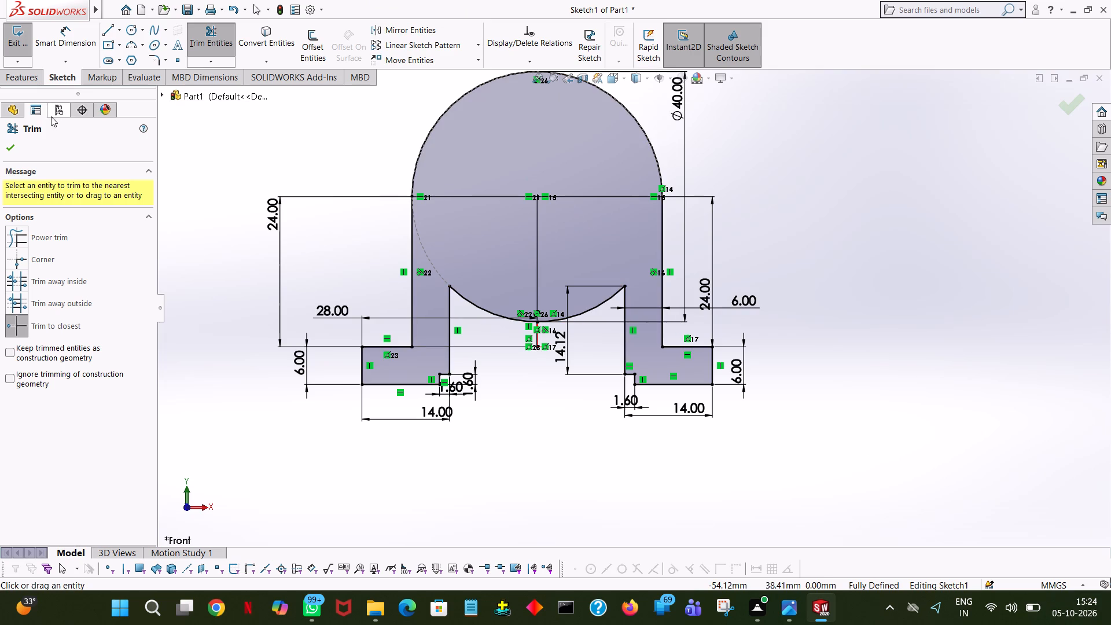
click(9, 150)
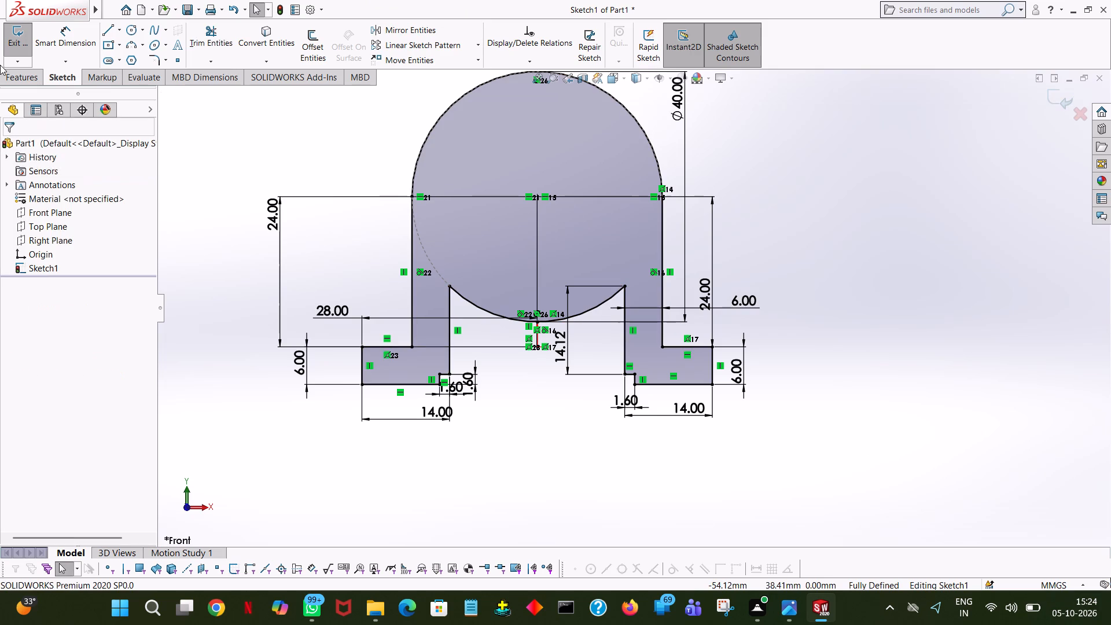
Extrude the enclosed sketch region as a boss with a Mid Plane end condition and 28 mm depth.
click(35, 82)
click(23, 43)
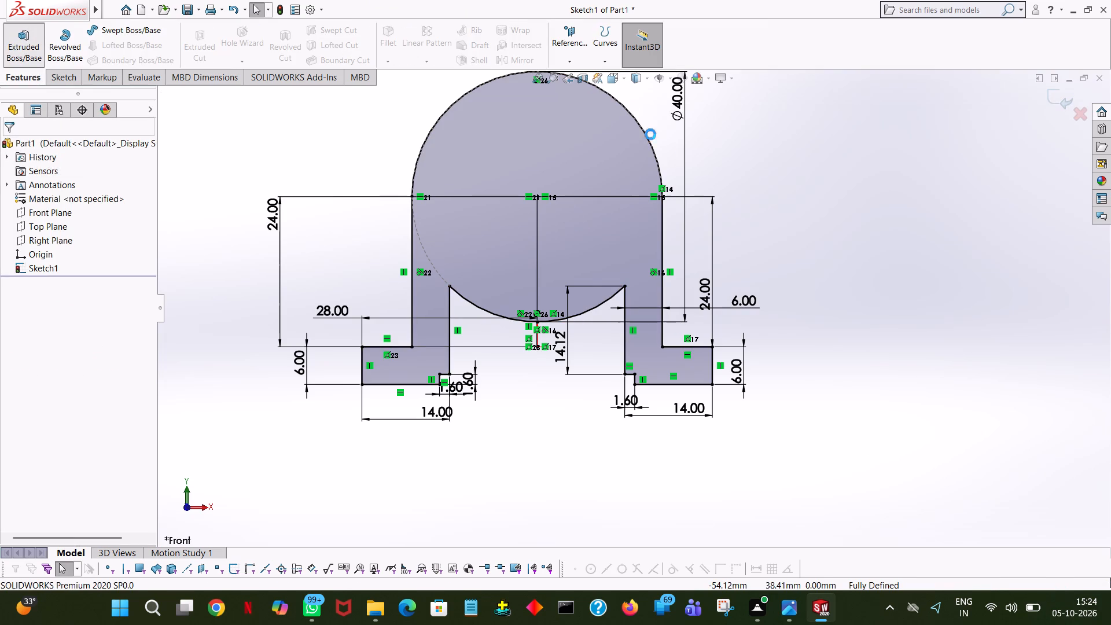
click(661, 251)
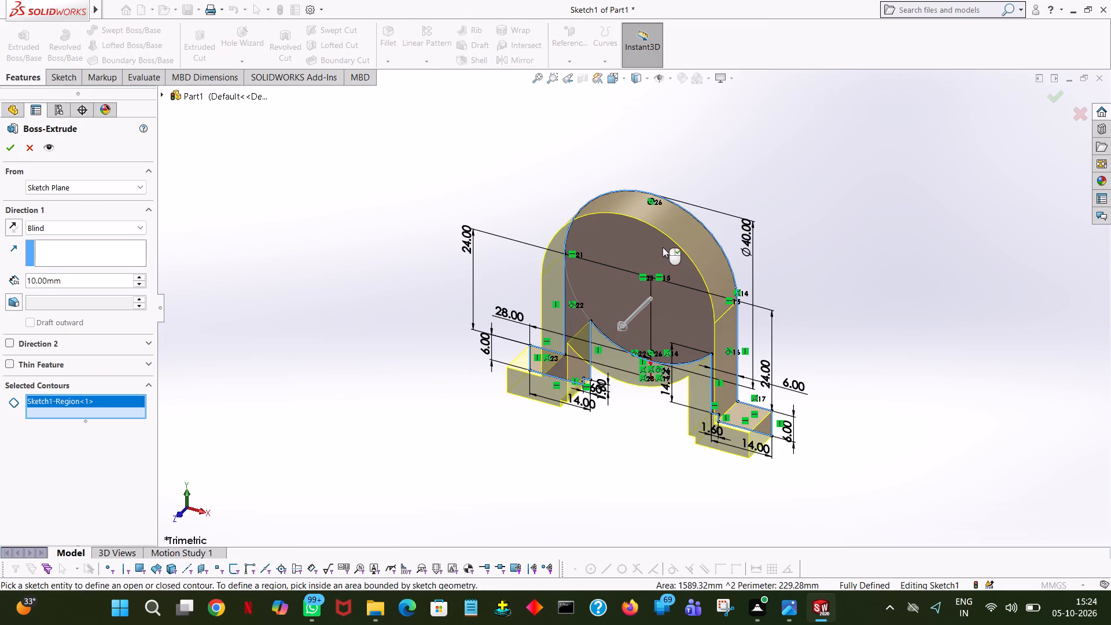
click(87, 222)
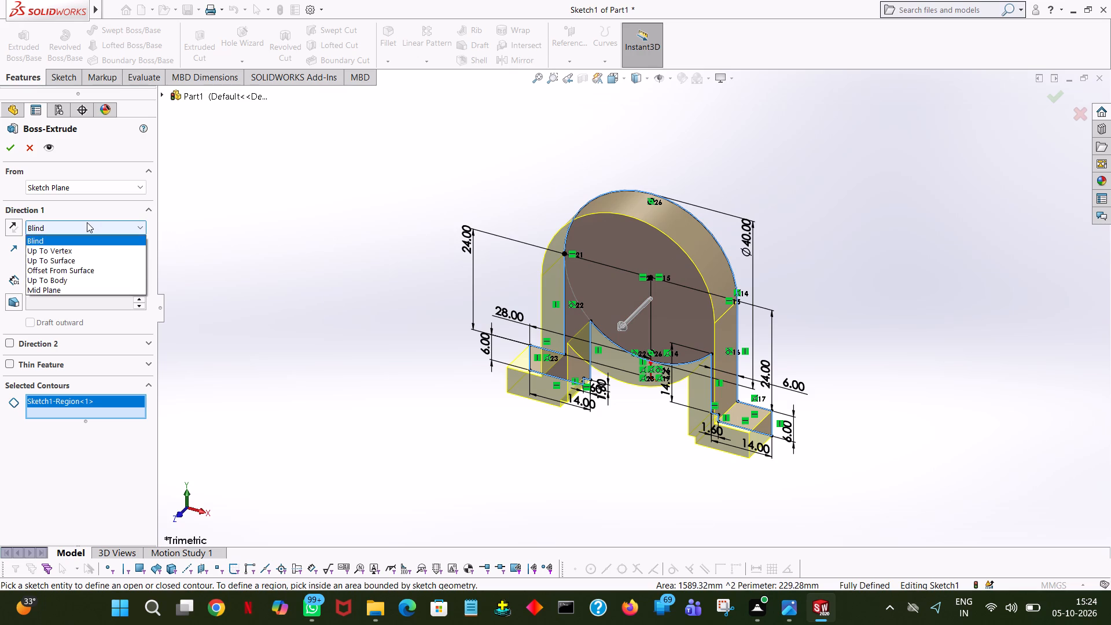
click(86, 287)
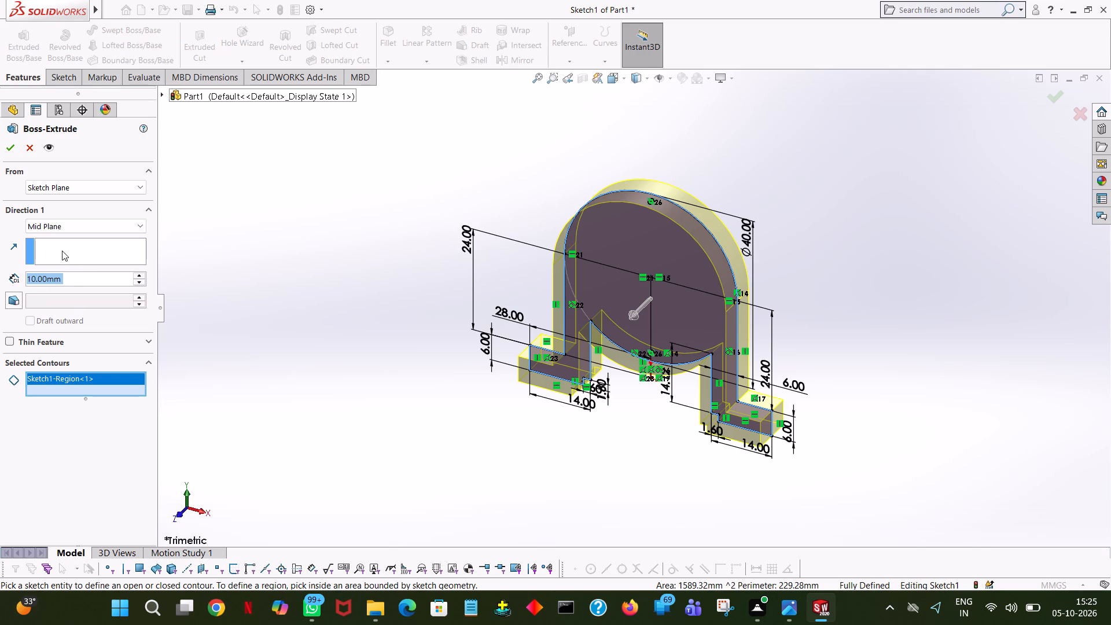
text(28)
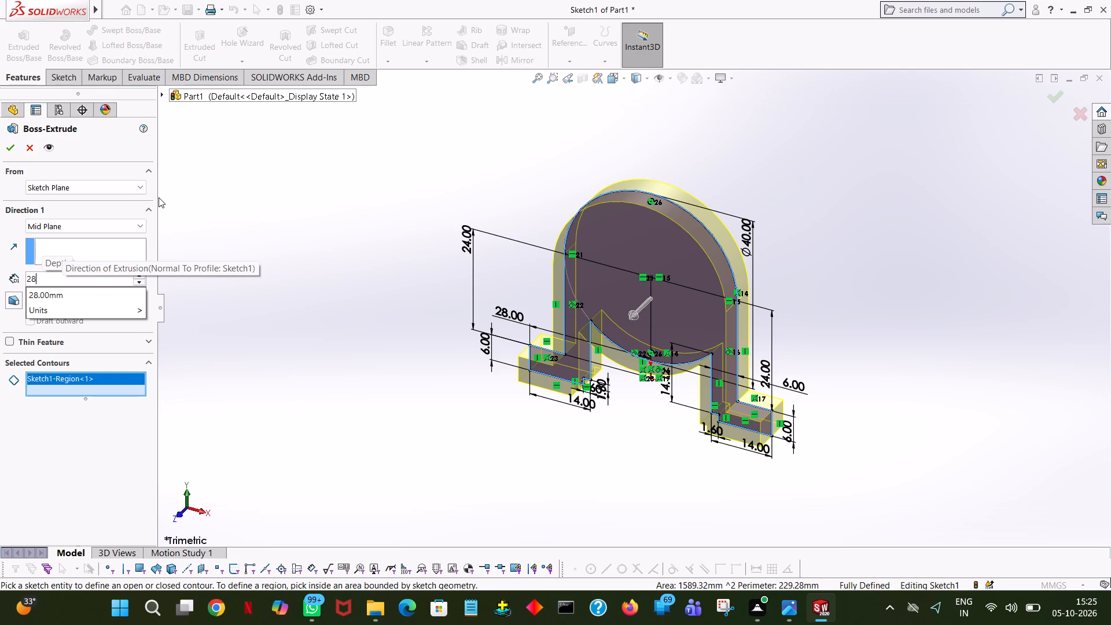
click(290, 200)
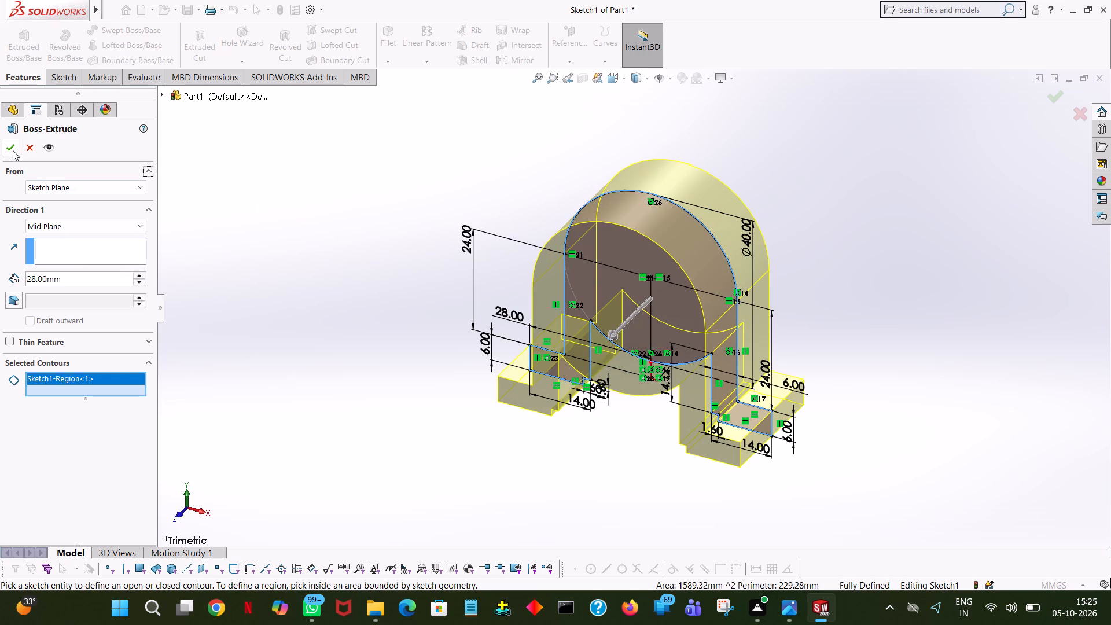
click(13, 149)
click(396, 160)
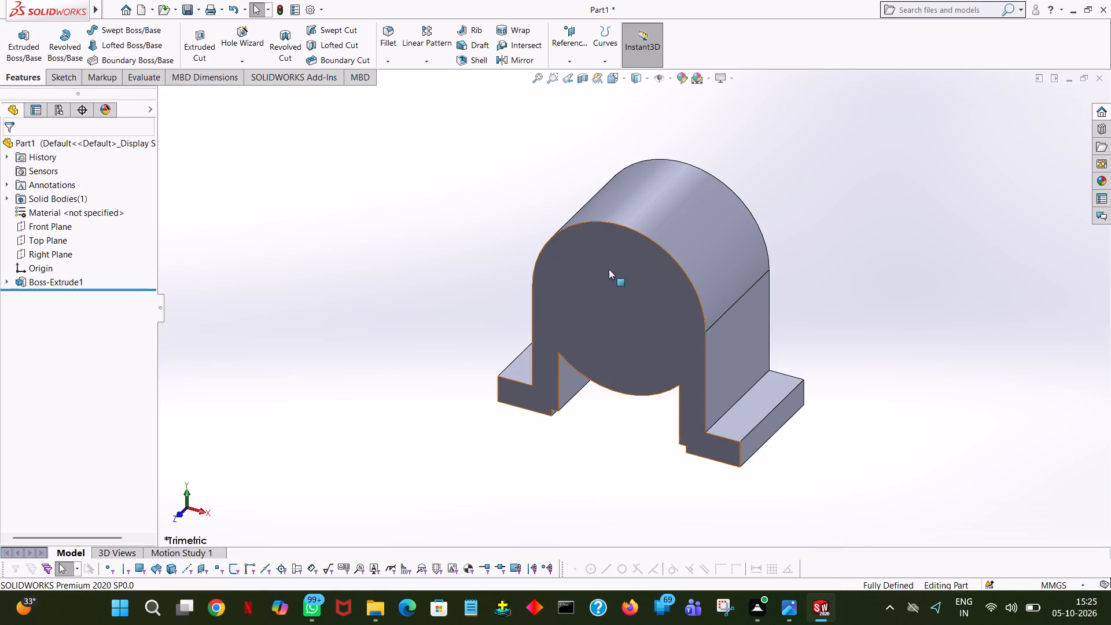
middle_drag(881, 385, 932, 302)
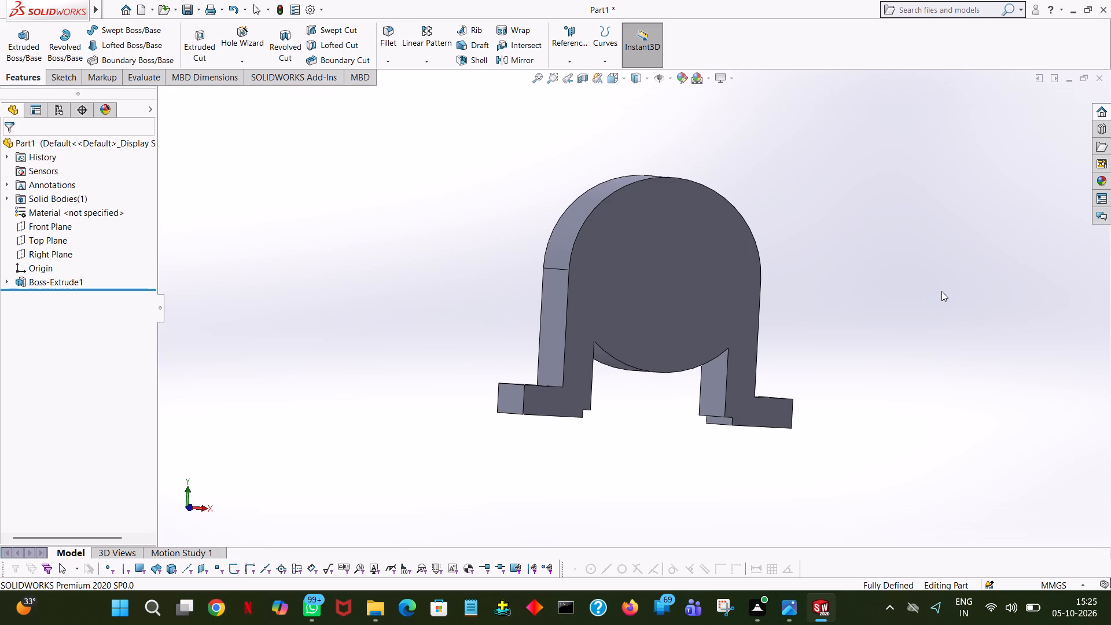
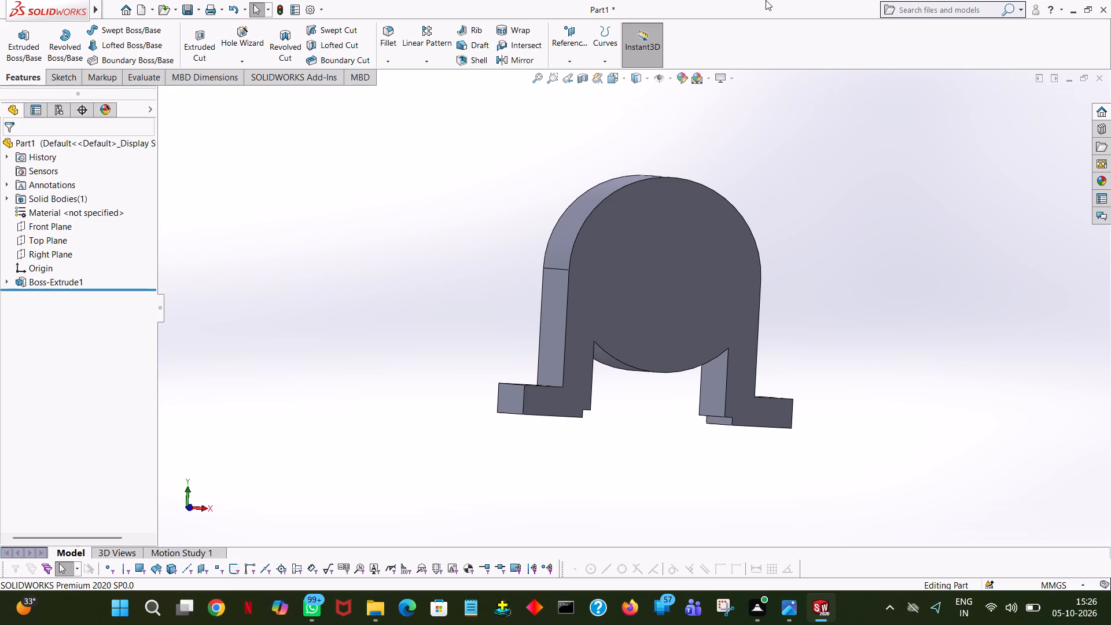
Sketch a 14 mm radius circle on the part's front face, centred on the rounded top's arc centre.
click(195, 40)
click(671, 288)
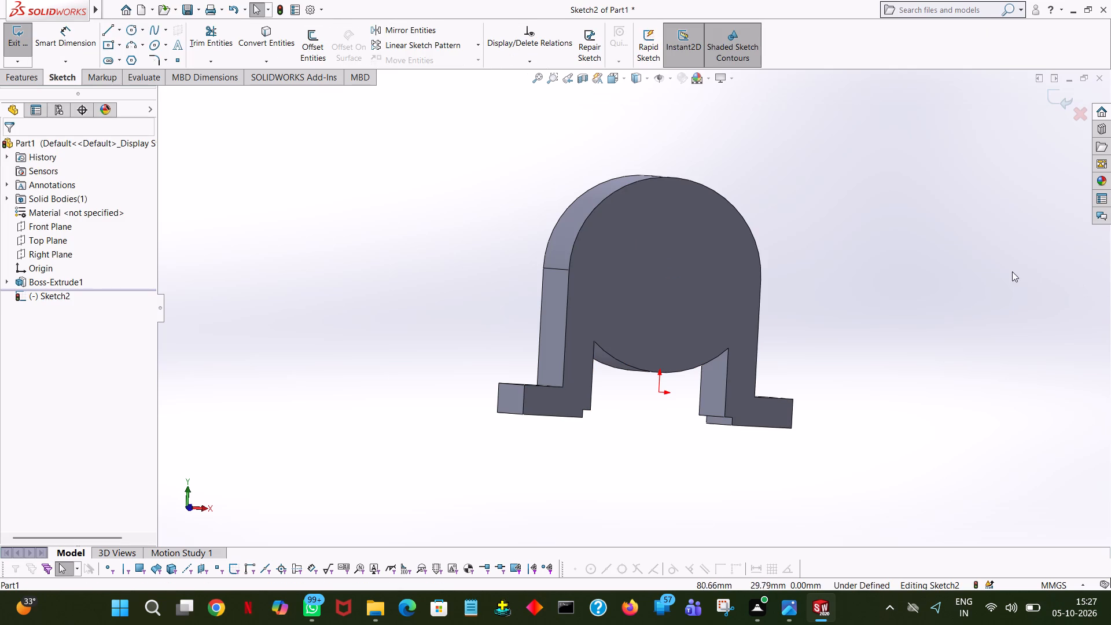
middle_drag(998, 275, 962, 278)
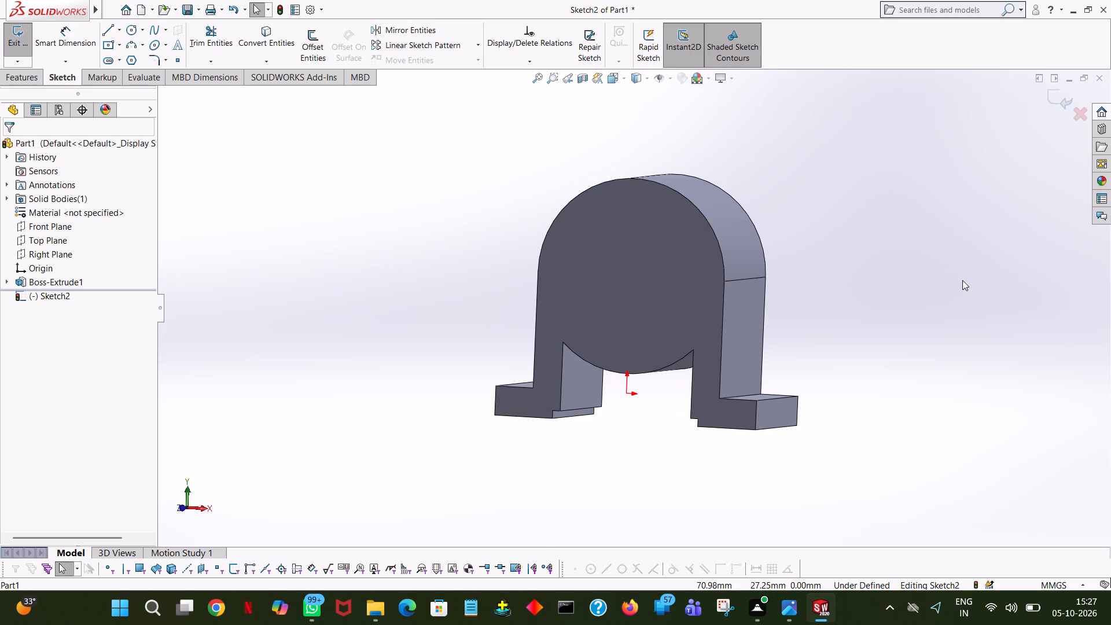
key(space)
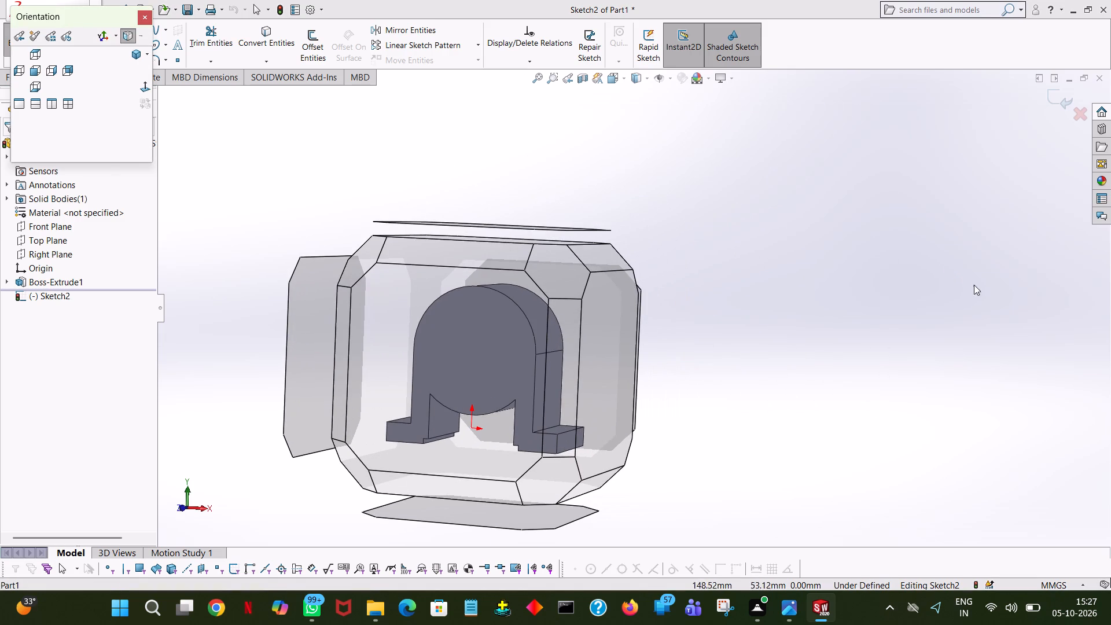
click(146, 90)
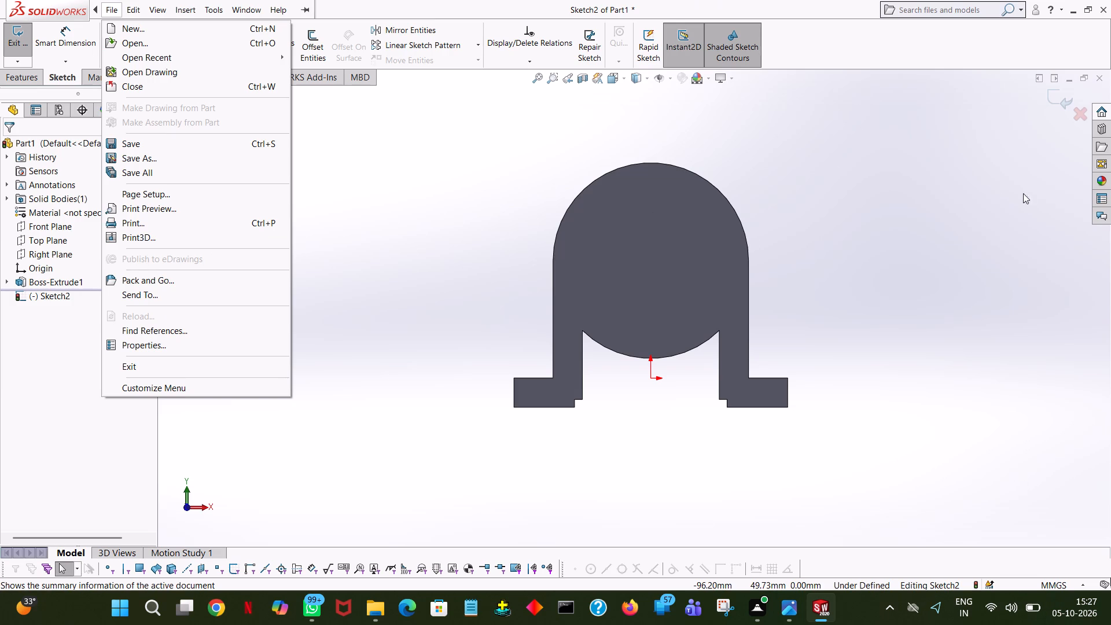
click(537, 122)
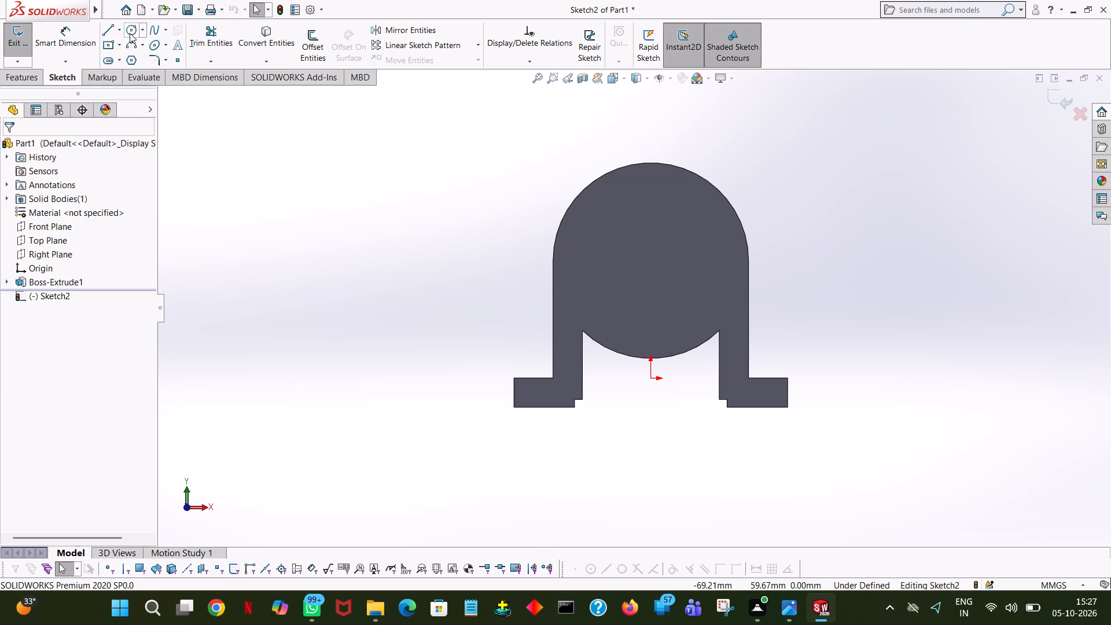
click(130, 33)
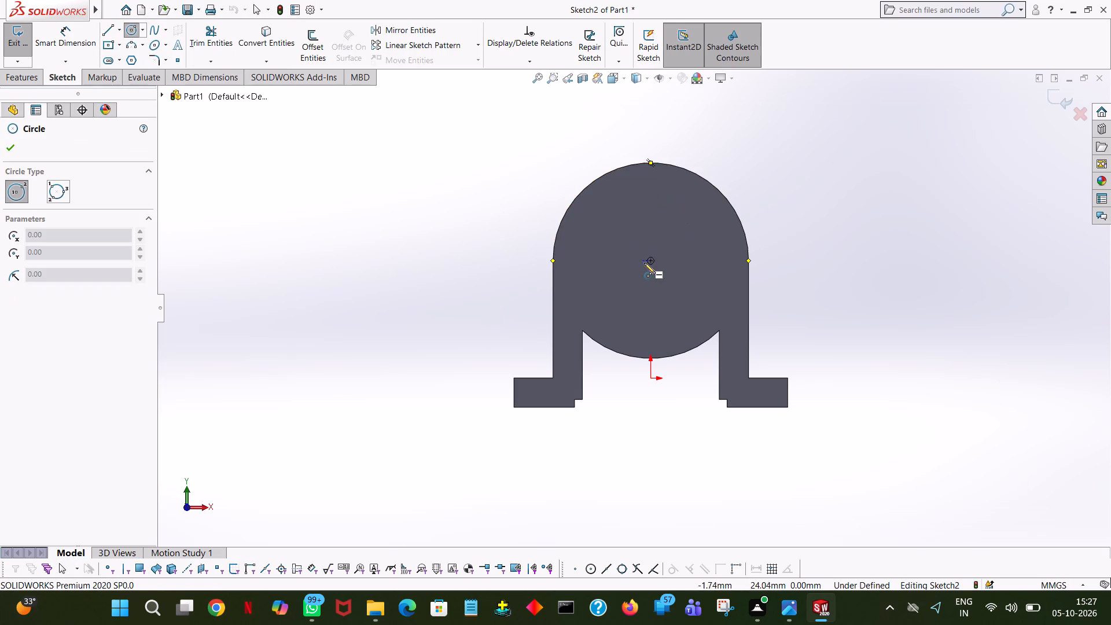
click(650, 260)
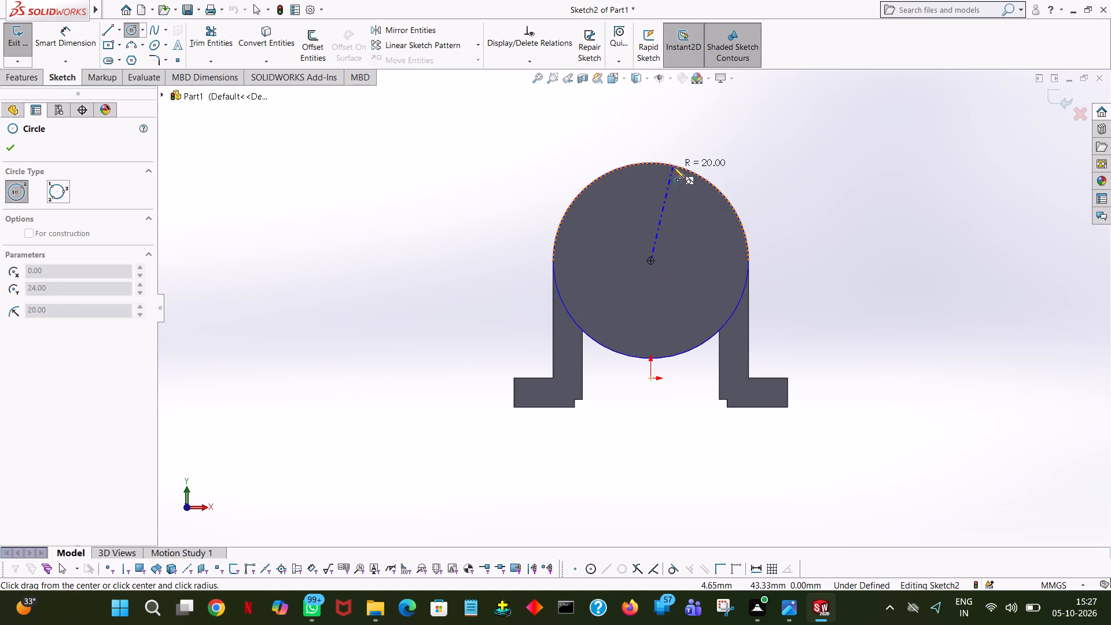
click(672, 190)
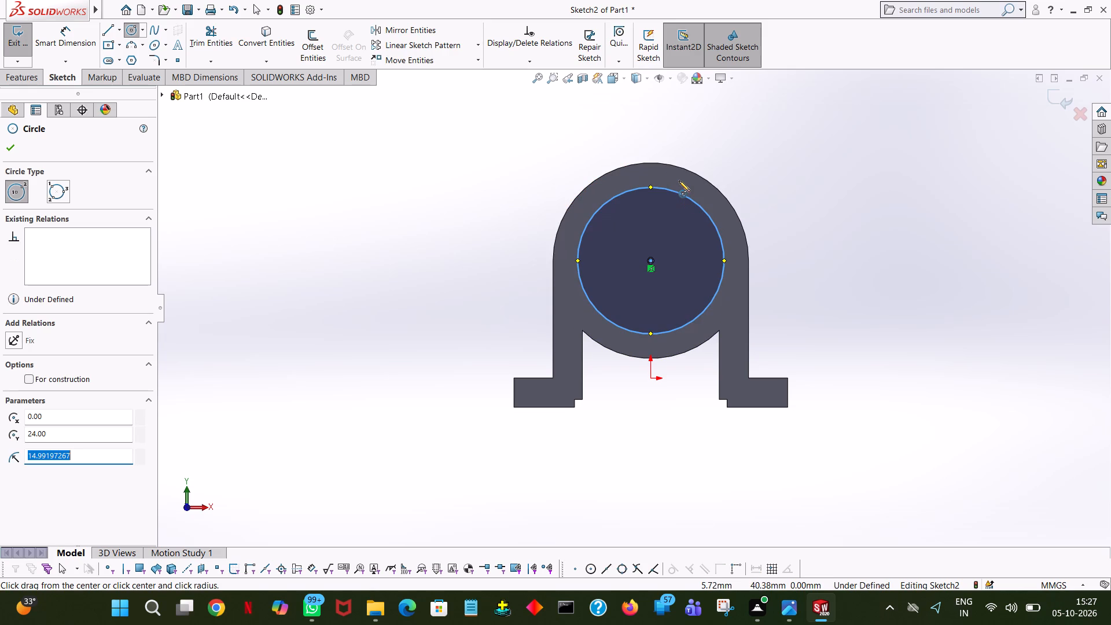
text(14)
key(Return)
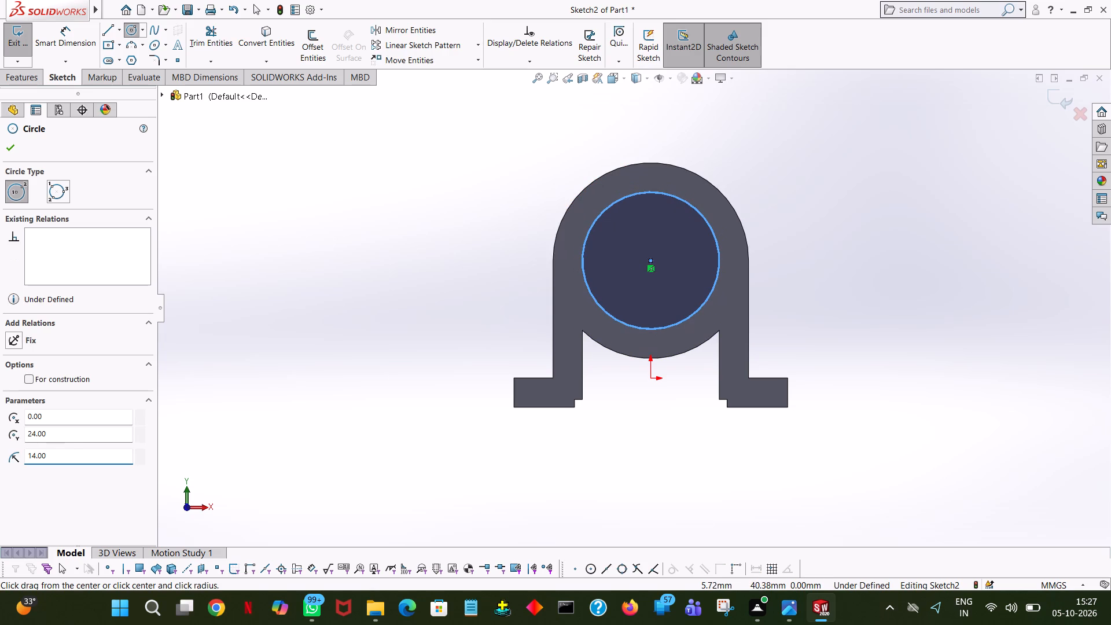
click(12, 149)
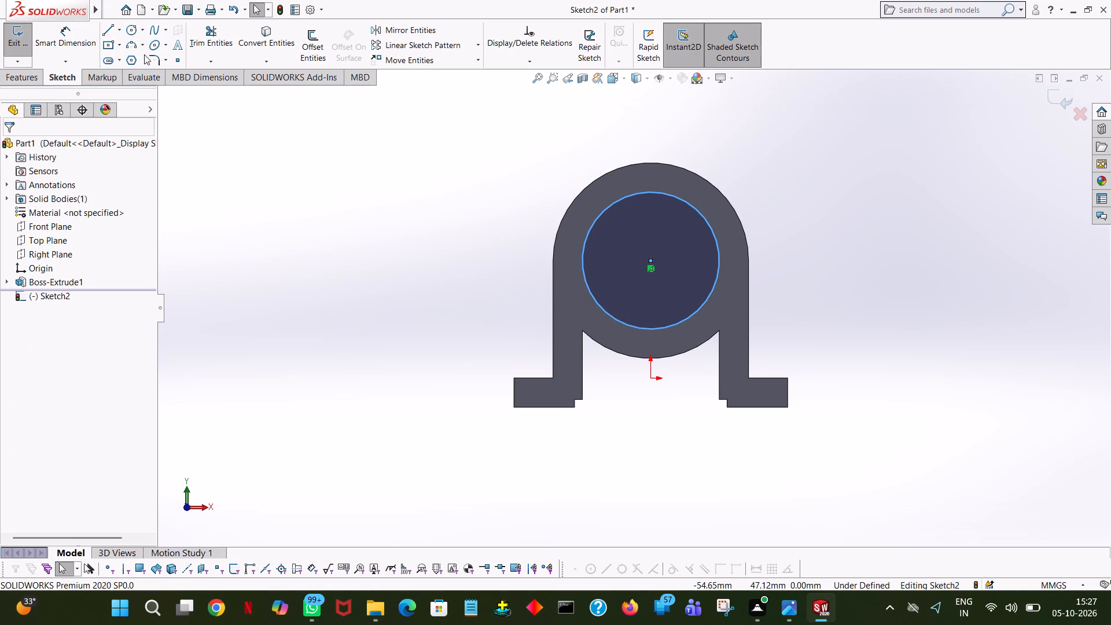
Cut-extrude the circle through the body as a bore with a Blind depth of 96 mm.
click(38, 75)
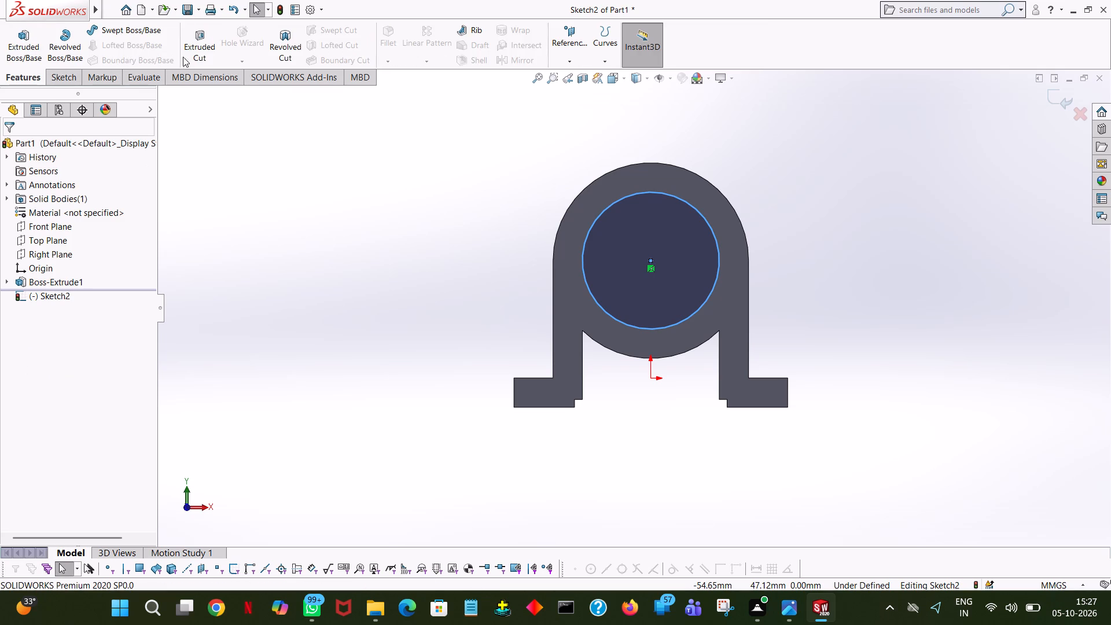
click(204, 53)
middle_drag(821, 252, 711, 282)
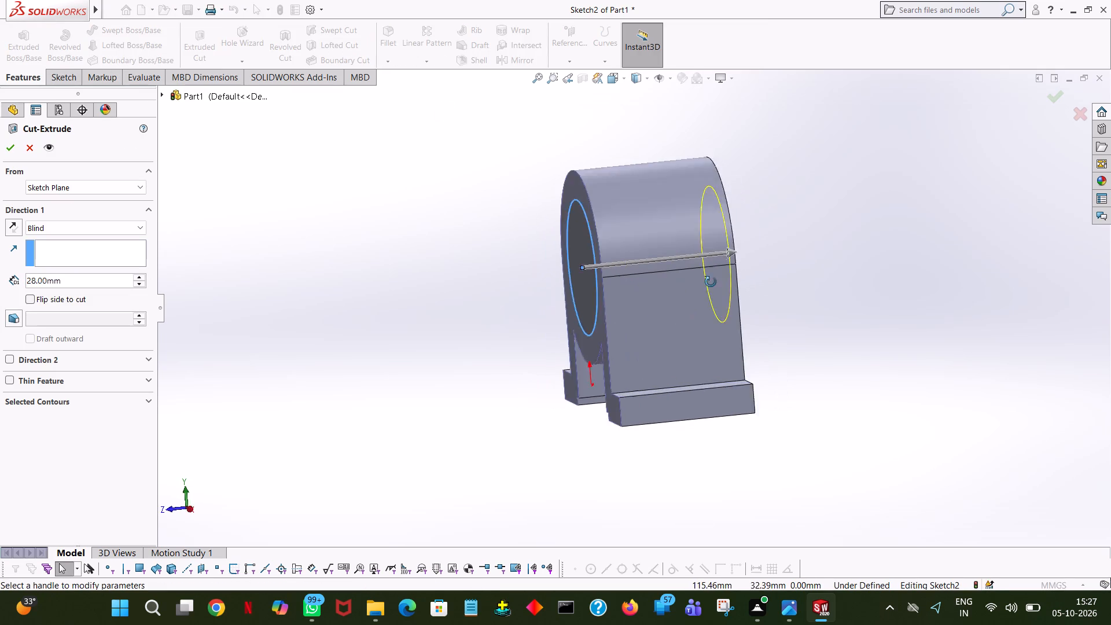
middle_drag(711, 282, 703, 285)
drag(733, 253, 1013, 318)
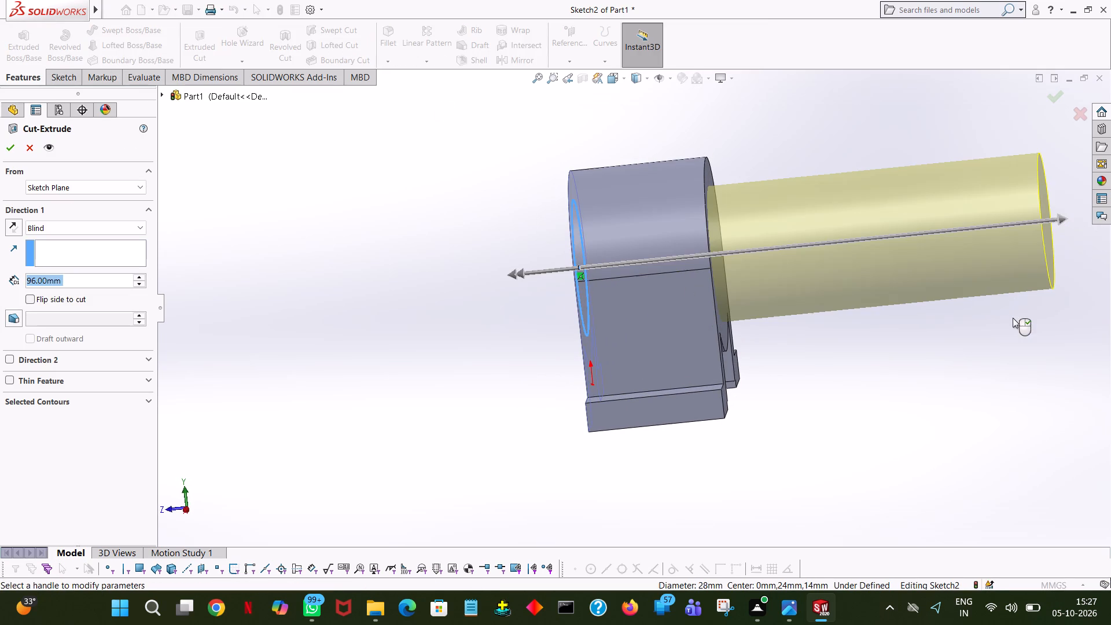
click(13, 144)
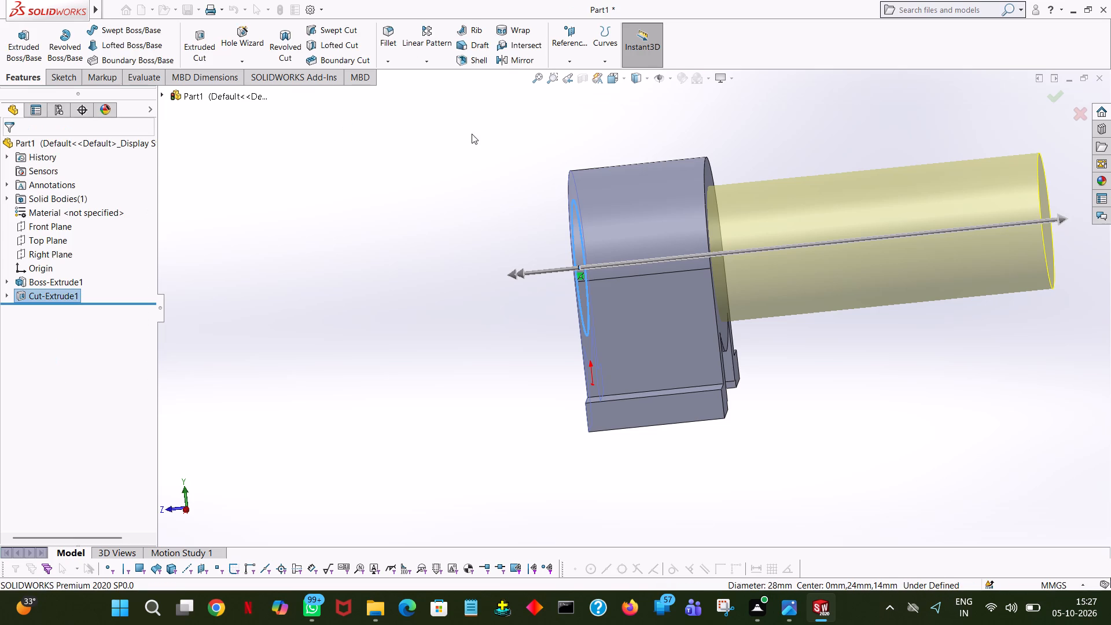
click(371, 130)
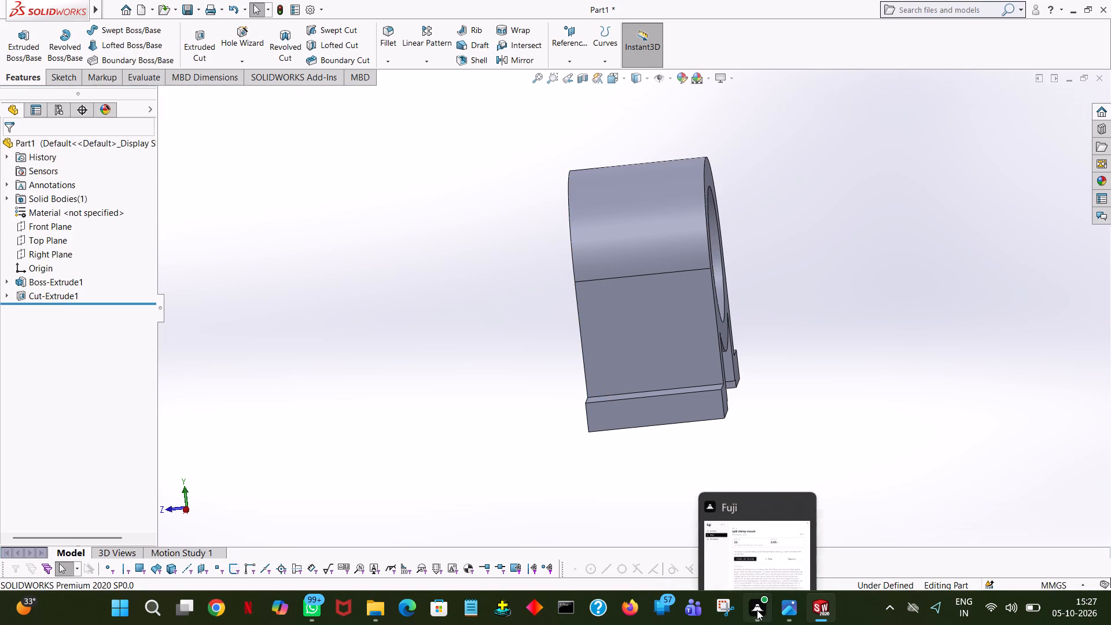
On the front face, sketch lines from the bore's top point: 6 mm horizontally right, vertically up to the outer arc, and 7.2 mm further up.
middle_drag(481, 271, 597, 245)
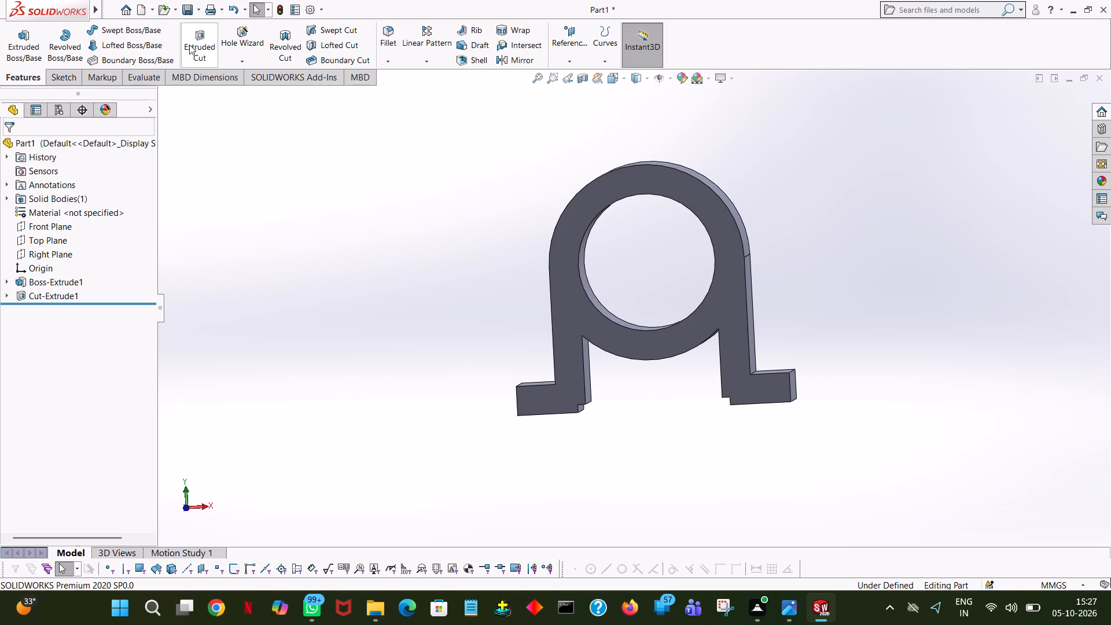
click(205, 44)
click(616, 175)
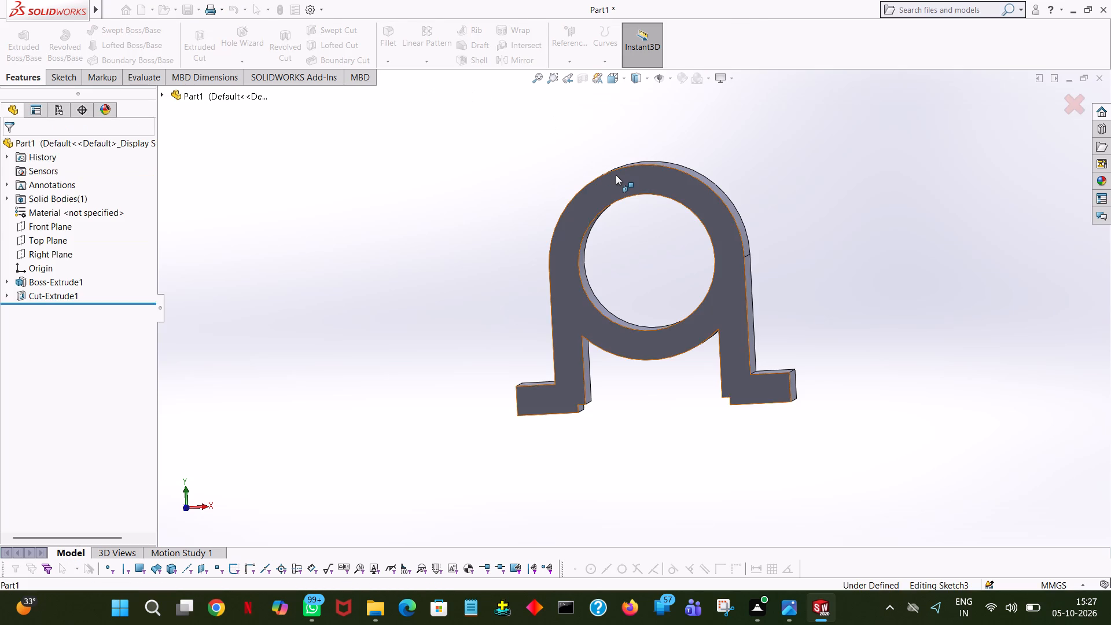
key(space)
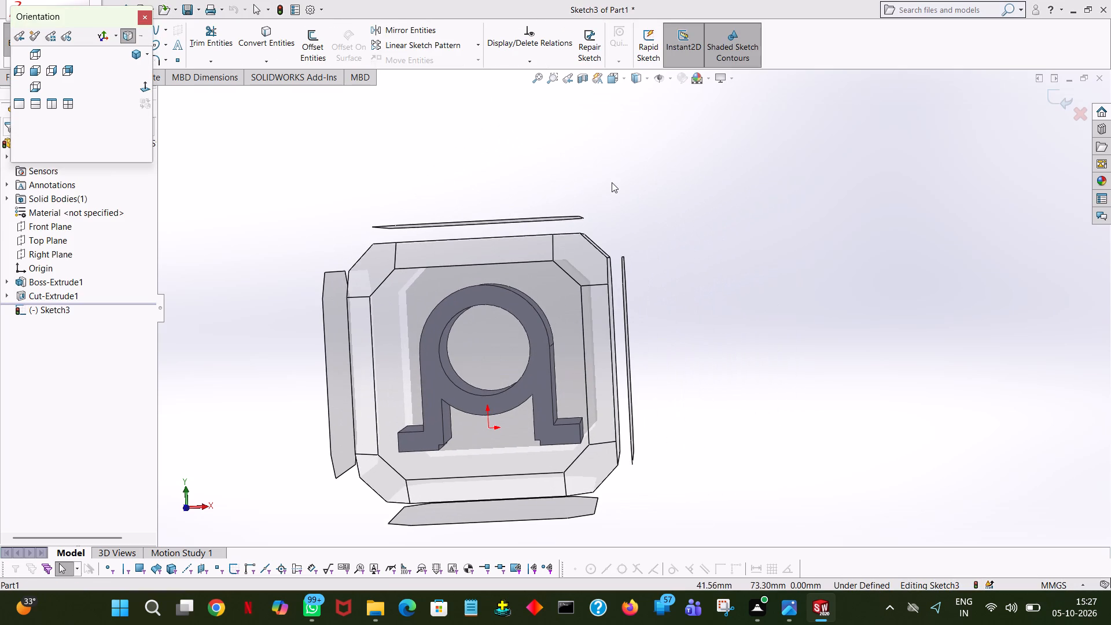
click(138, 87)
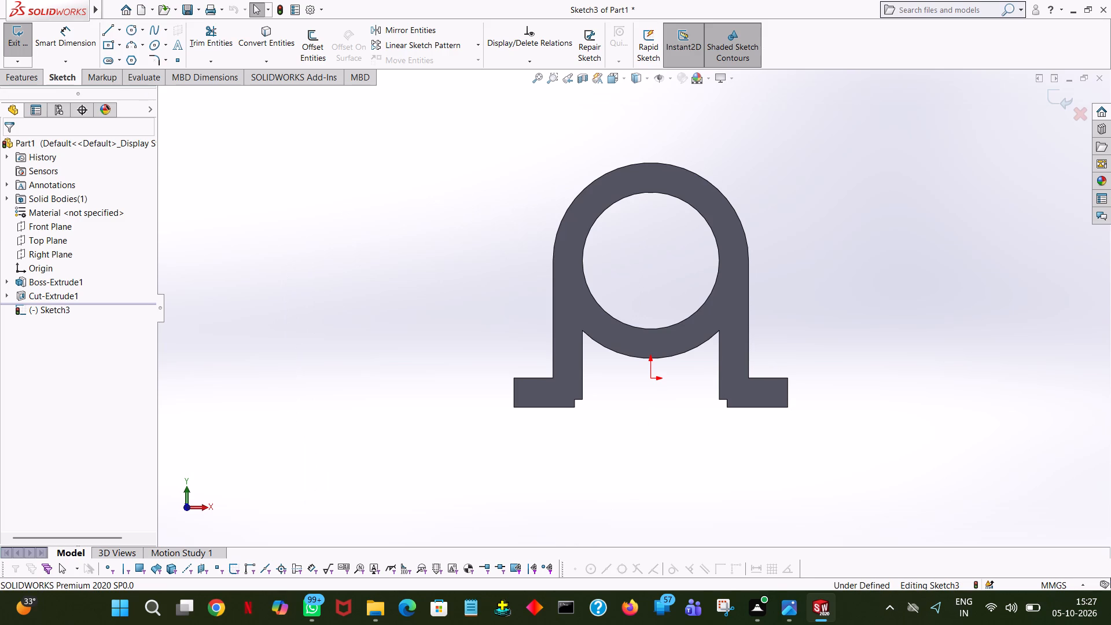
click(106, 30)
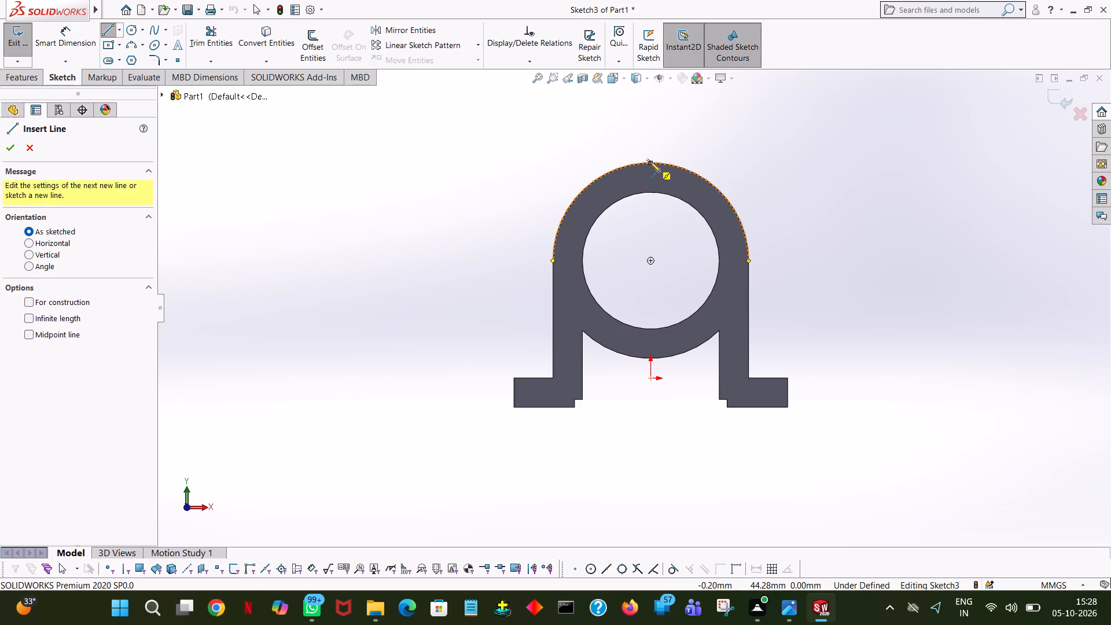
click(650, 193)
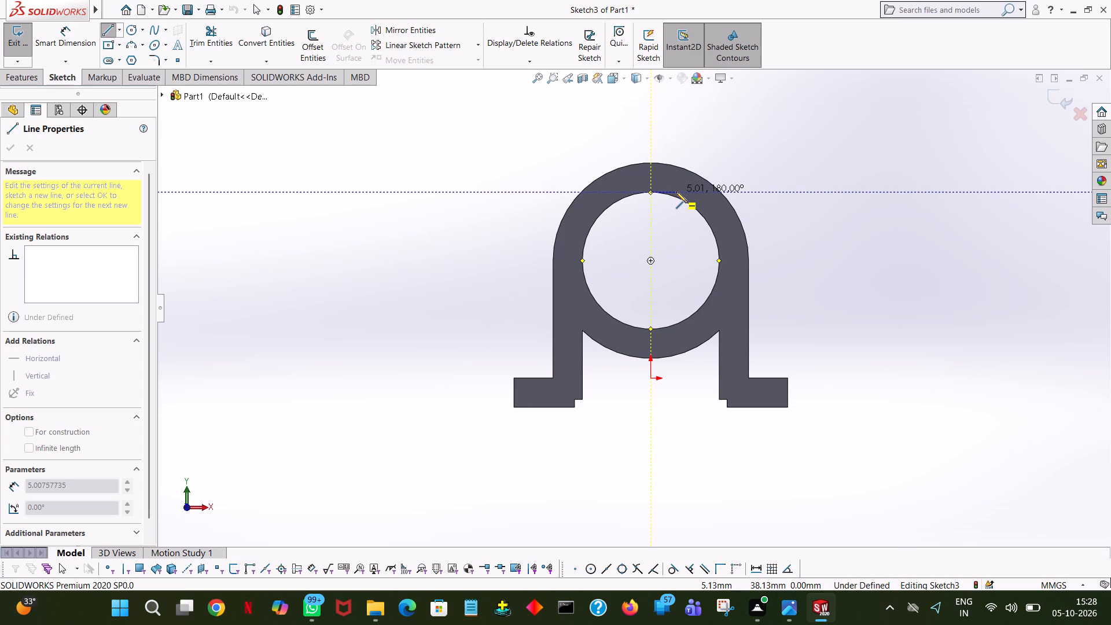
click(676, 192)
key(6)
key(Return)
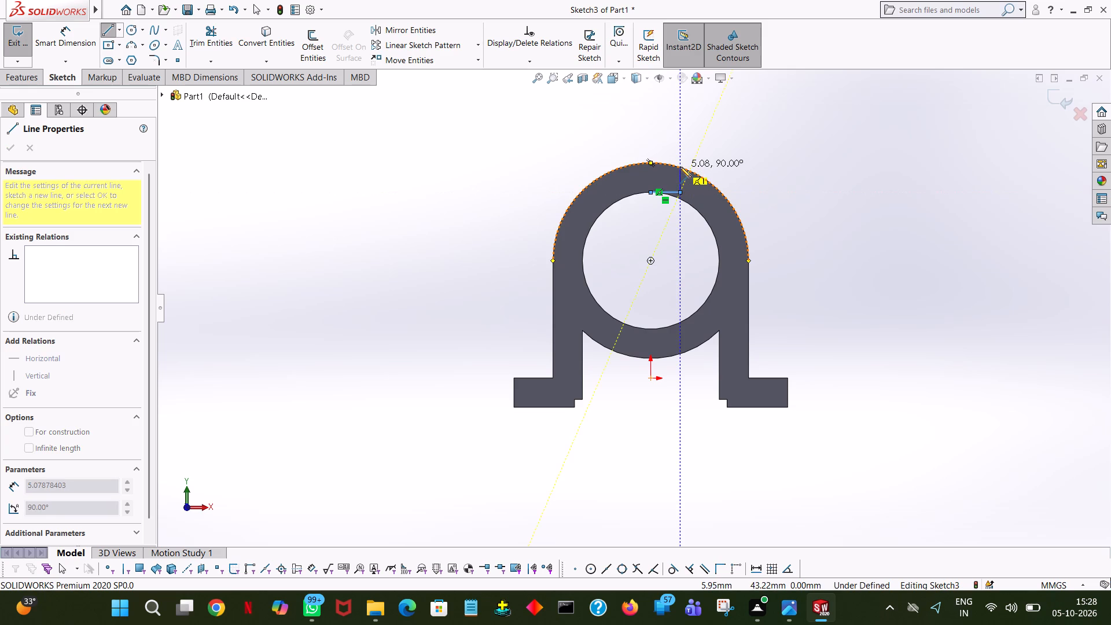
click(680, 167)
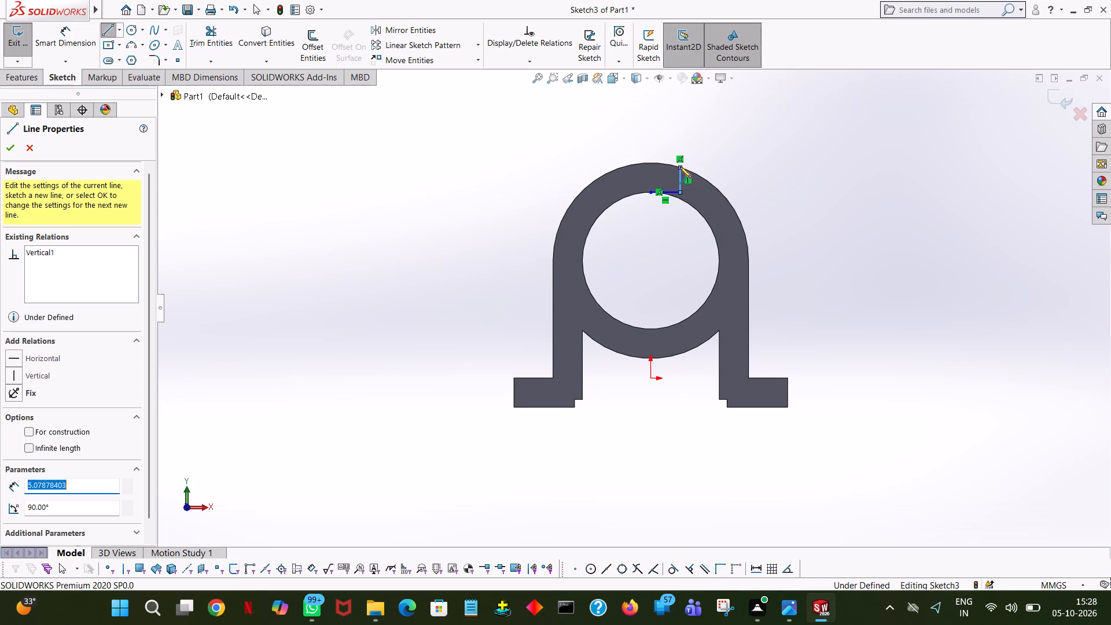
click(681, 115)
text(7.2)
key(Return)
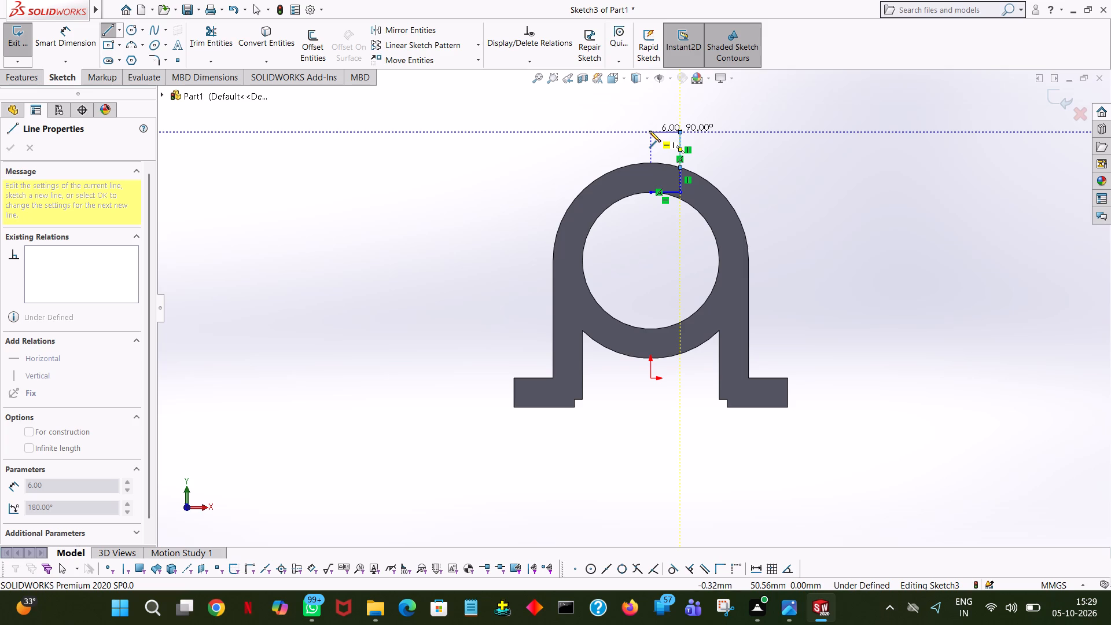
Close the outline with a 14 mm (8+6) horizontal top line leftward, a vertical line down to bore-top level, and a line back to the start.
click(616, 133)
text(8+)
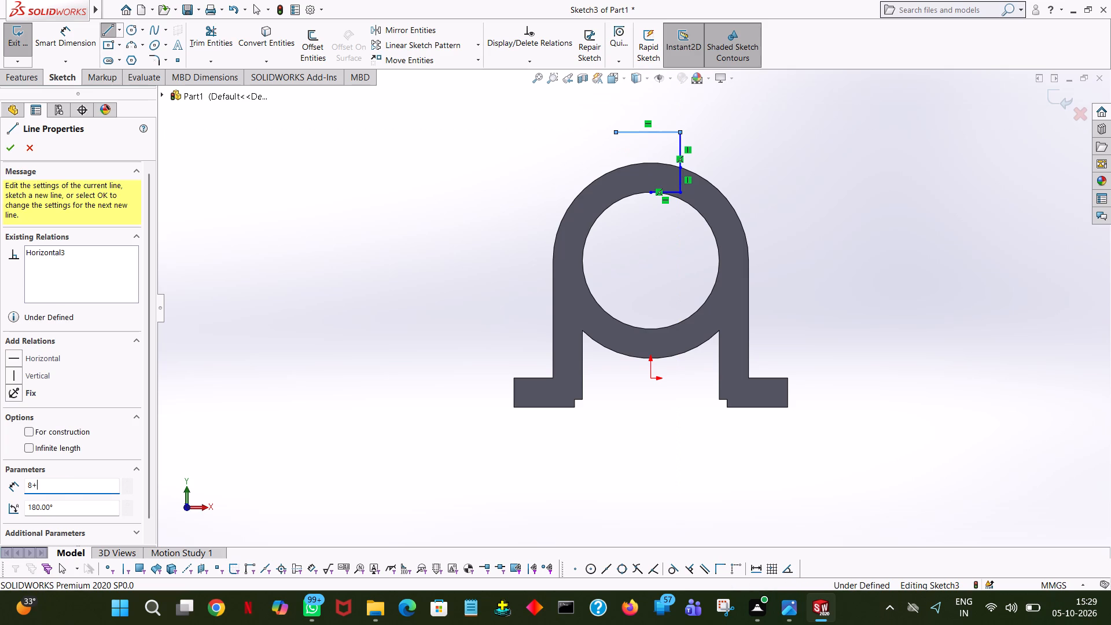
key(6)
key(Return)
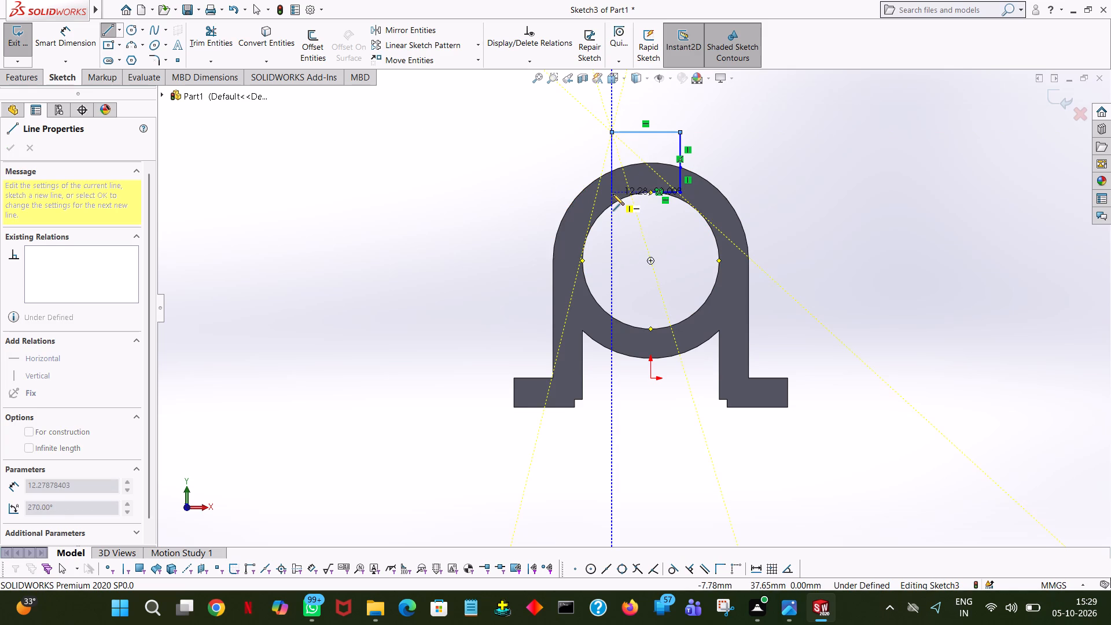
click(613, 193)
click(650, 192)
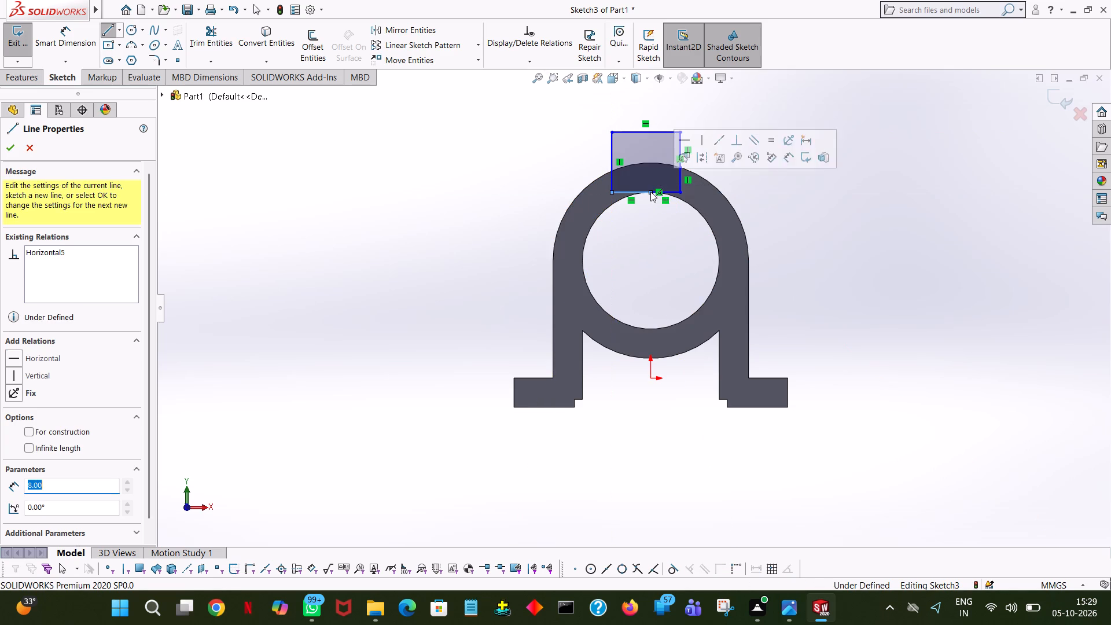
right_click(650, 192)
click(660, 198)
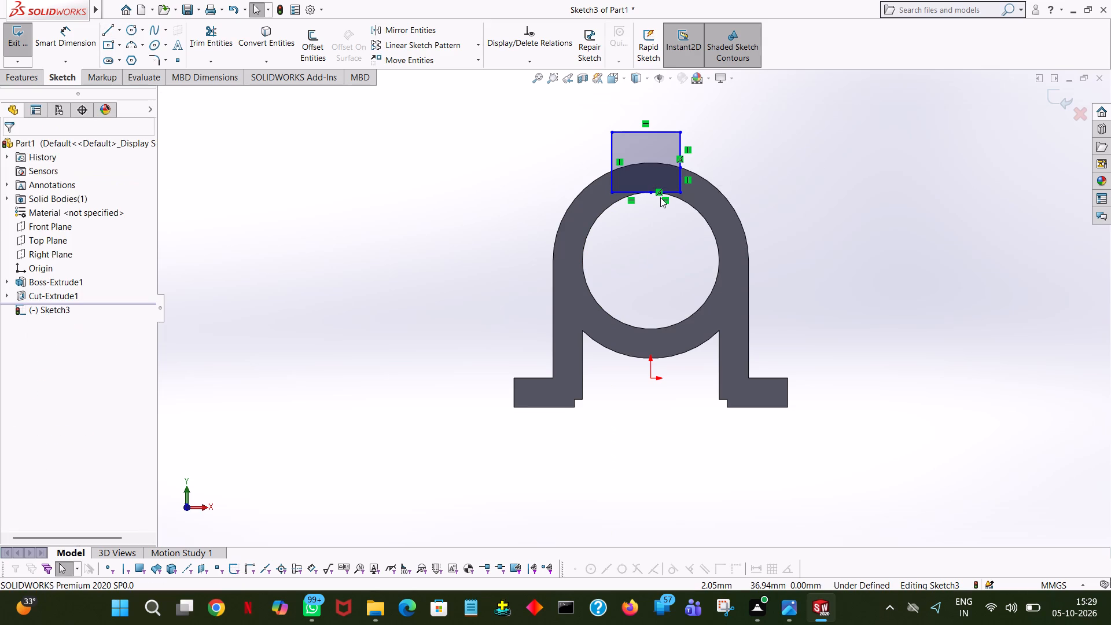
Extrude the closed rectangular outline as a Blind boss 28 mm deep, reversed to run back along the rounded top.
middle_drag(856, 235, 744, 260)
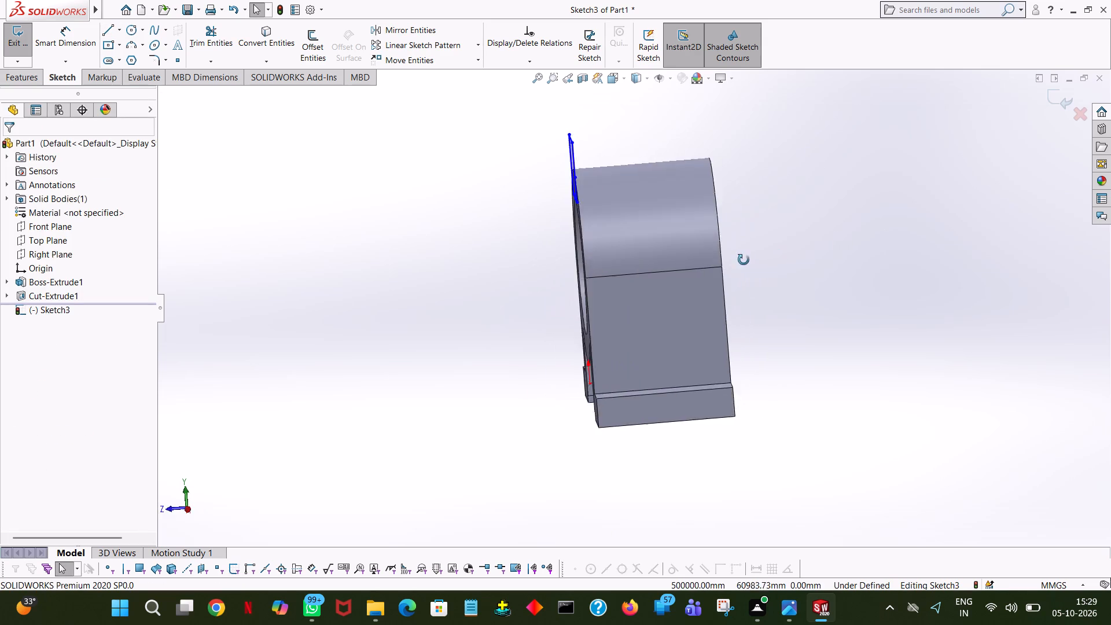
middle_drag(744, 260, 799, 254)
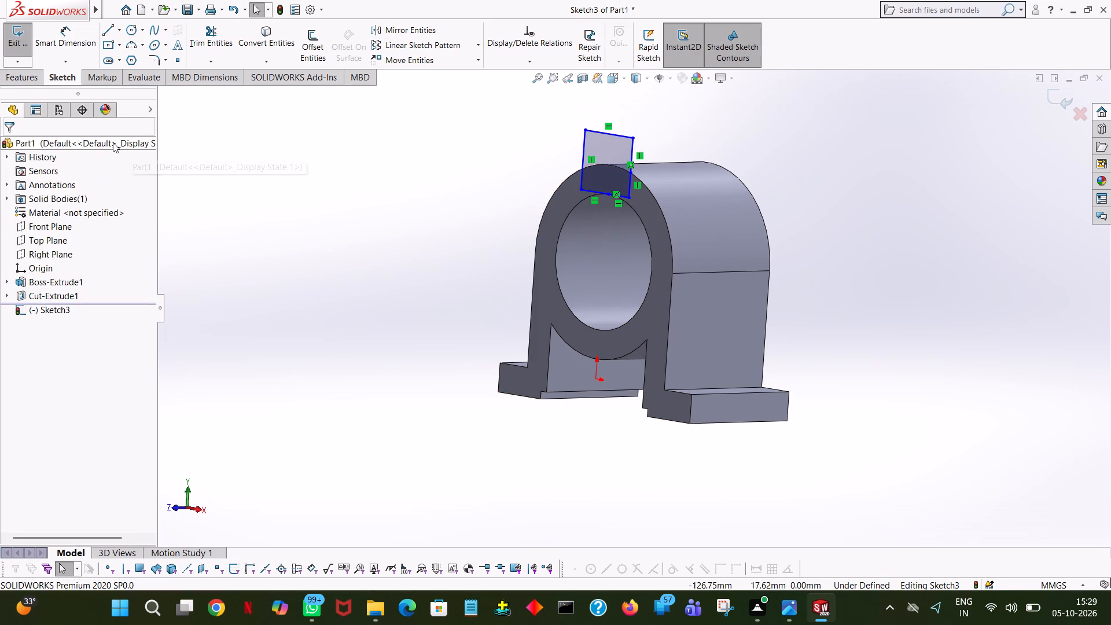
click(34, 79)
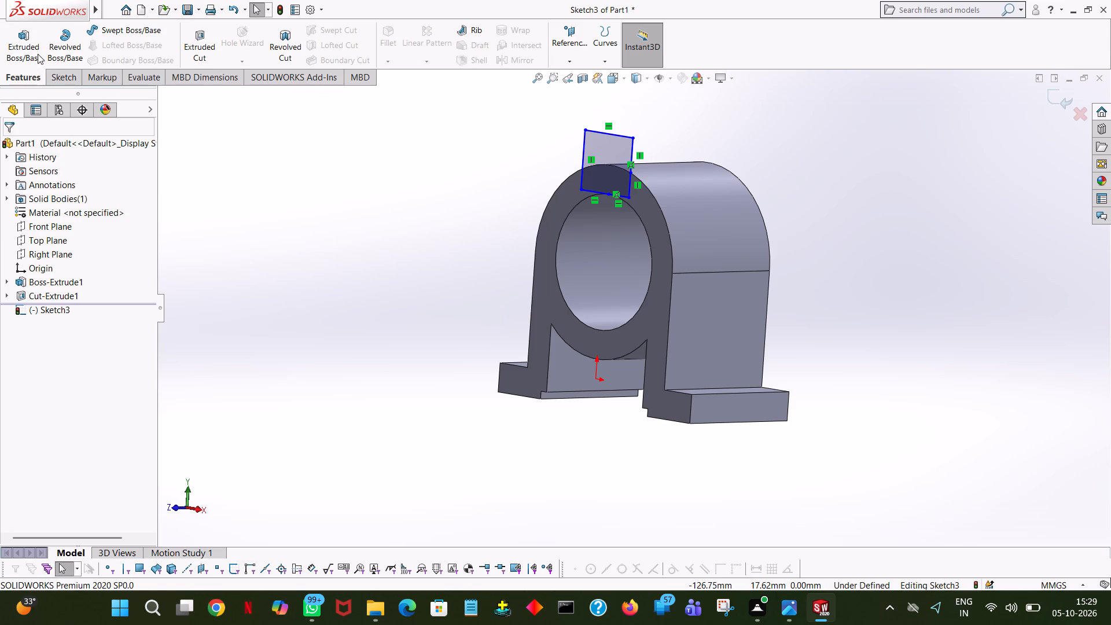
click(38, 54)
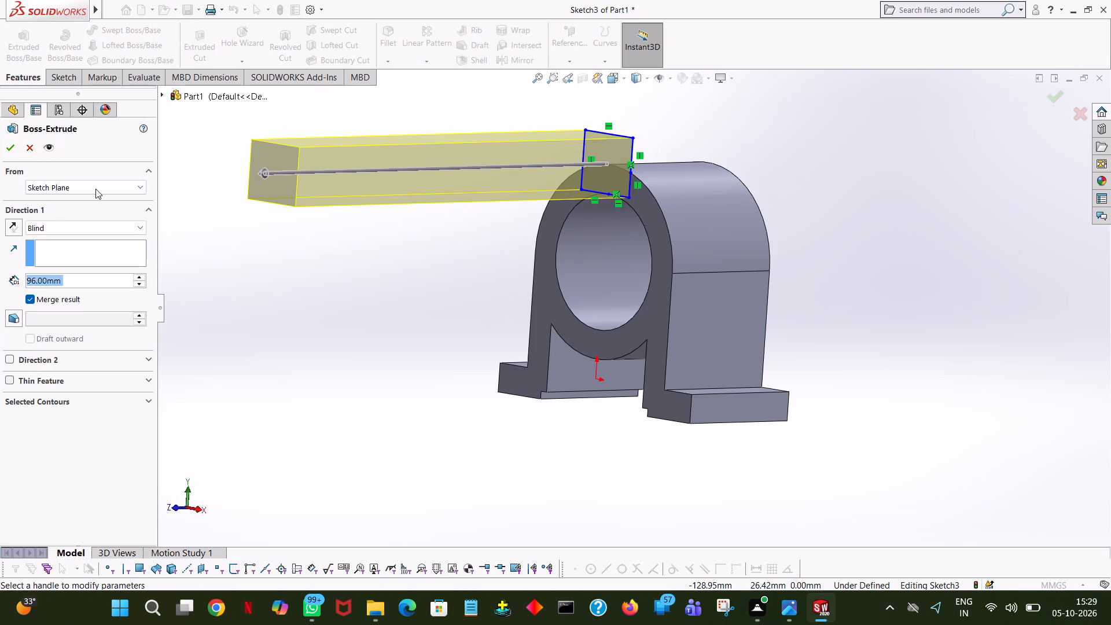
click(16, 226)
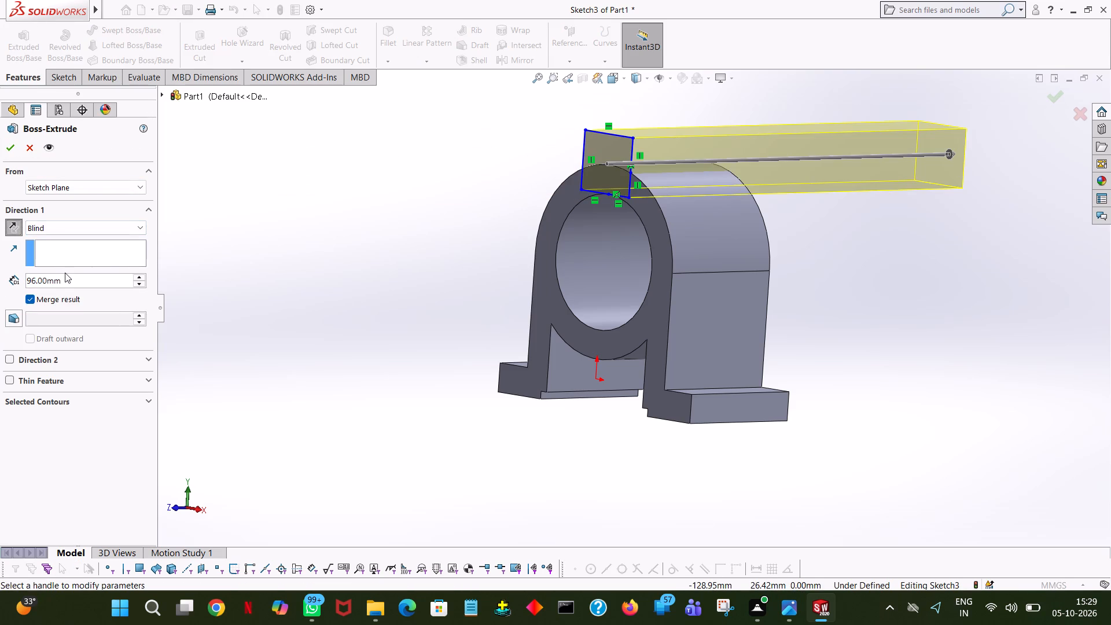
click(73, 277)
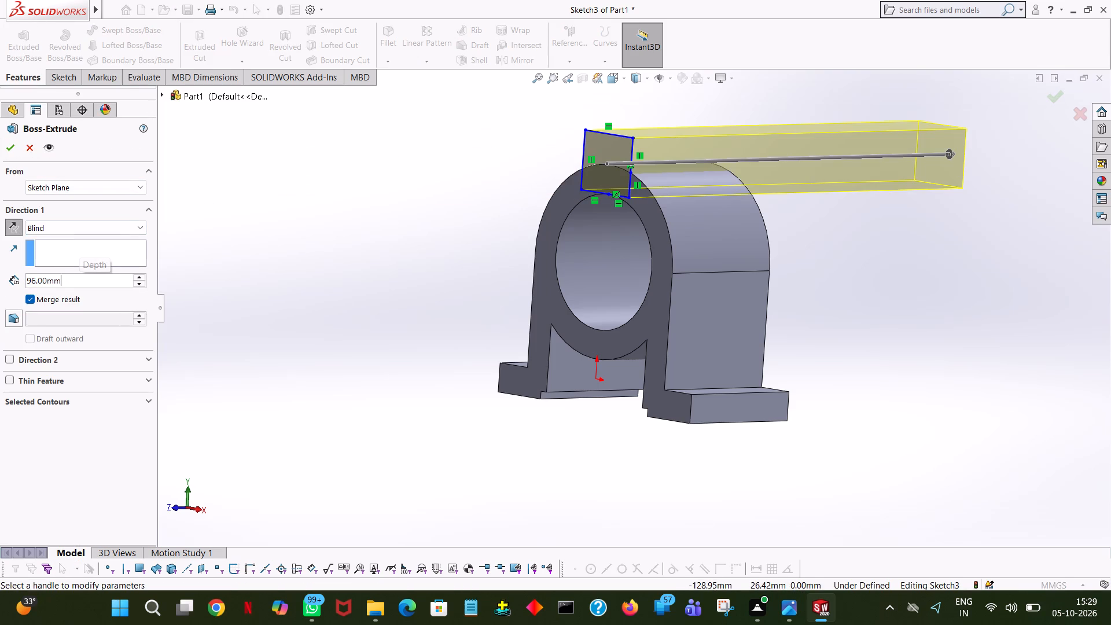
click(73, 277)
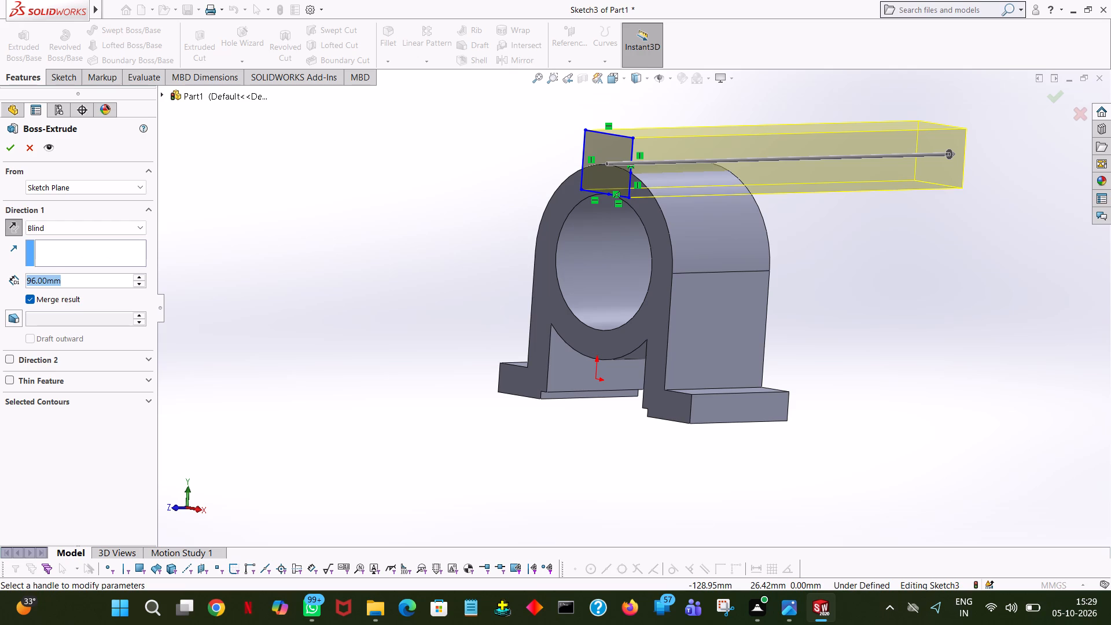
text(28)
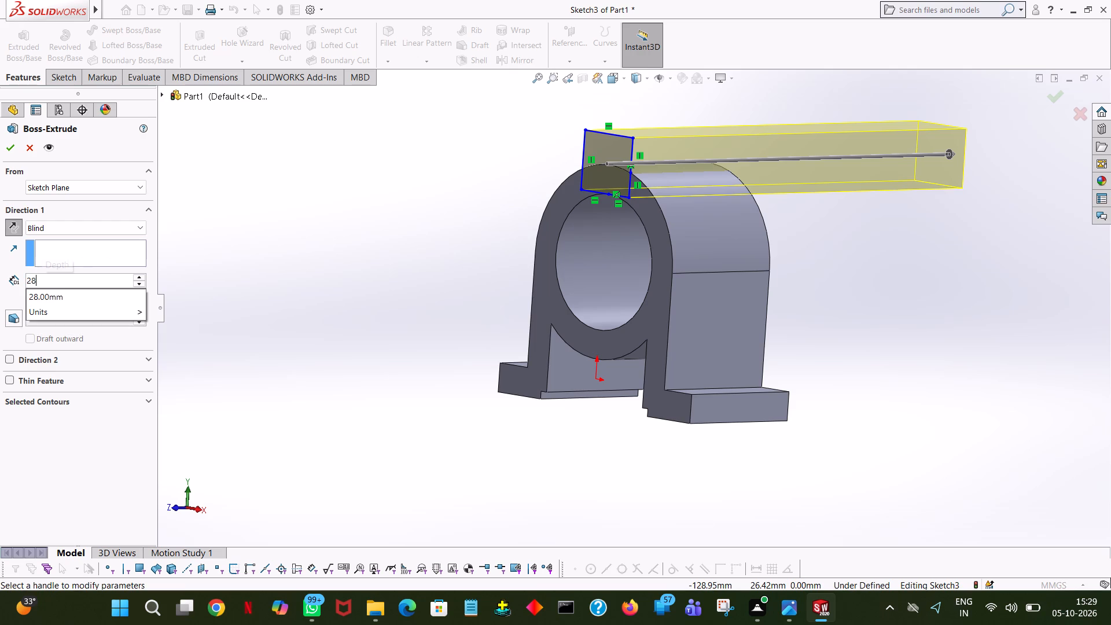
click(329, 234)
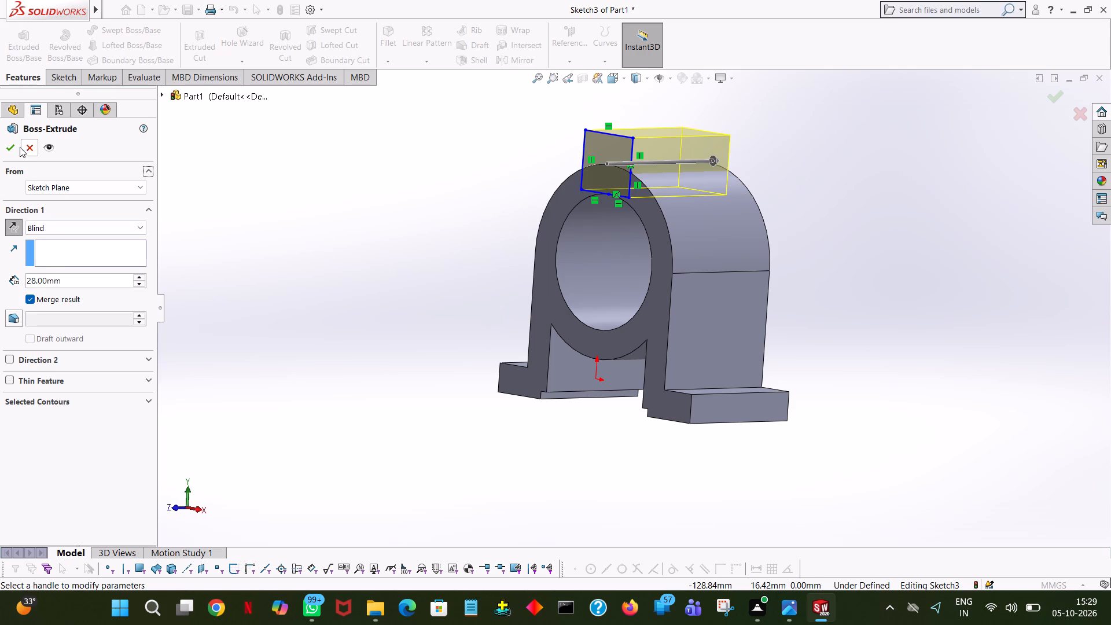
click(9, 143)
click(937, 235)
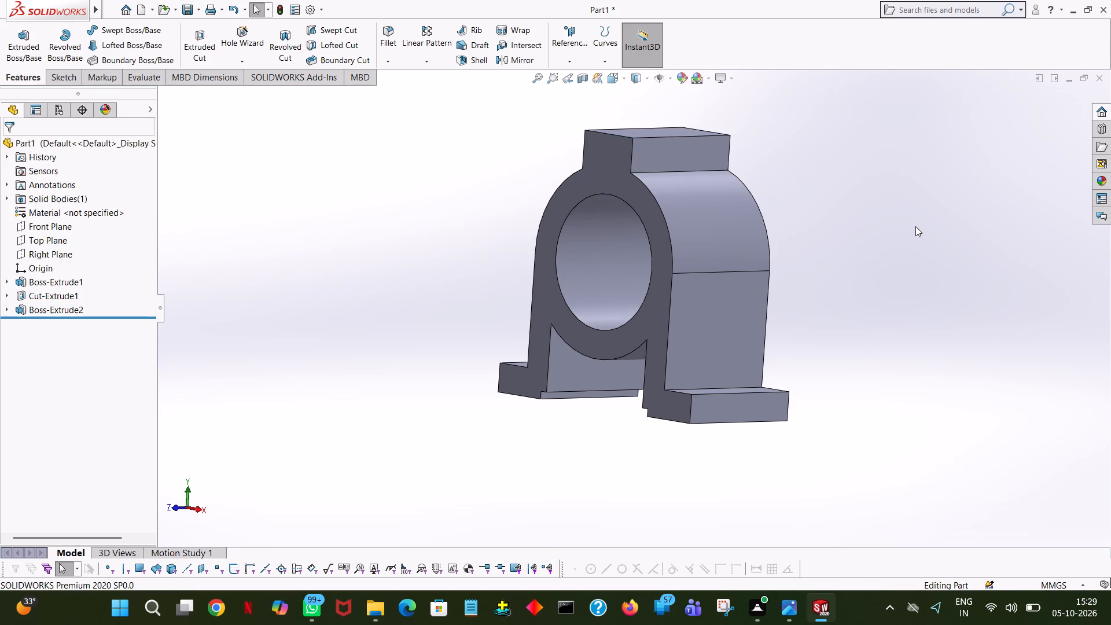
Start an extruded-cut sketch on the front face and draw a 1 mm horizontal line rightward from the bore's top point.
middle_drag(870, 243, 894, 223)
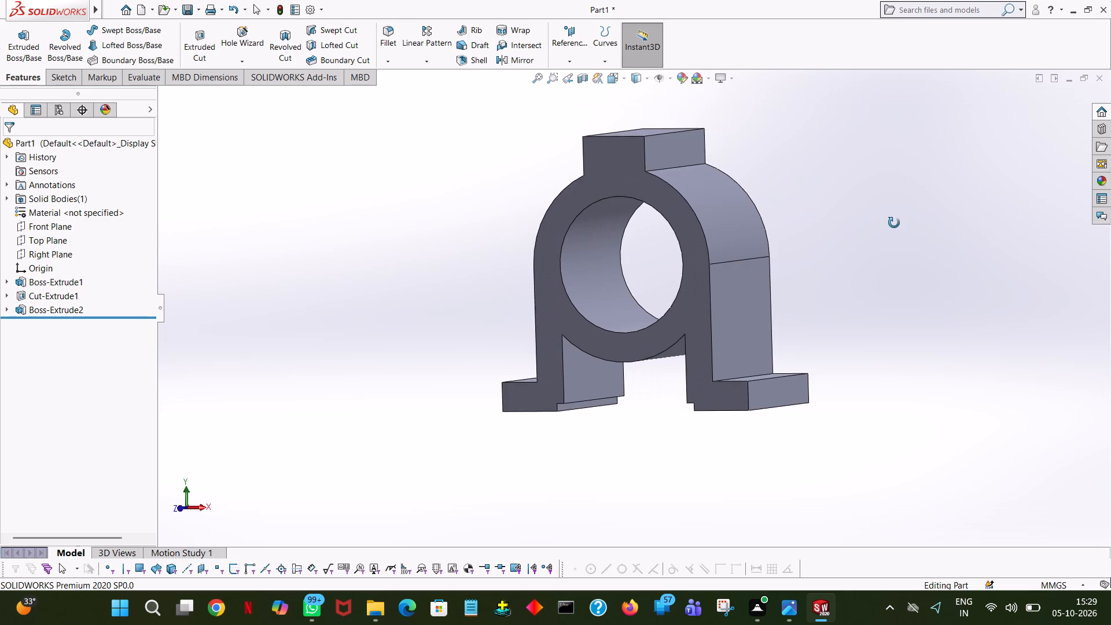
middle_drag(894, 223, 913, 206)
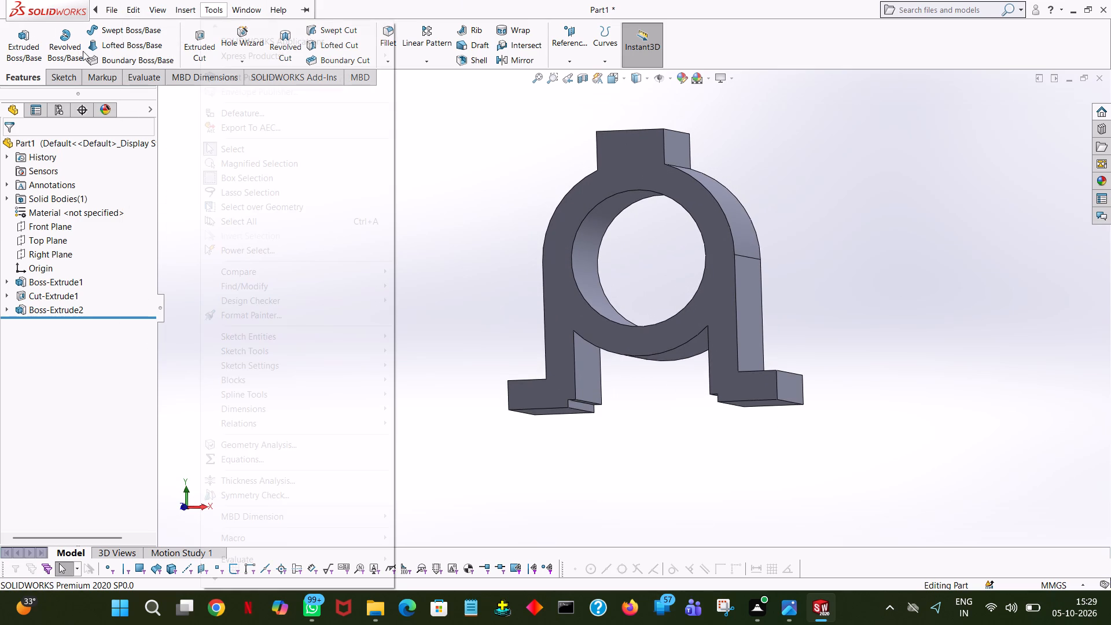
click(427, 102)
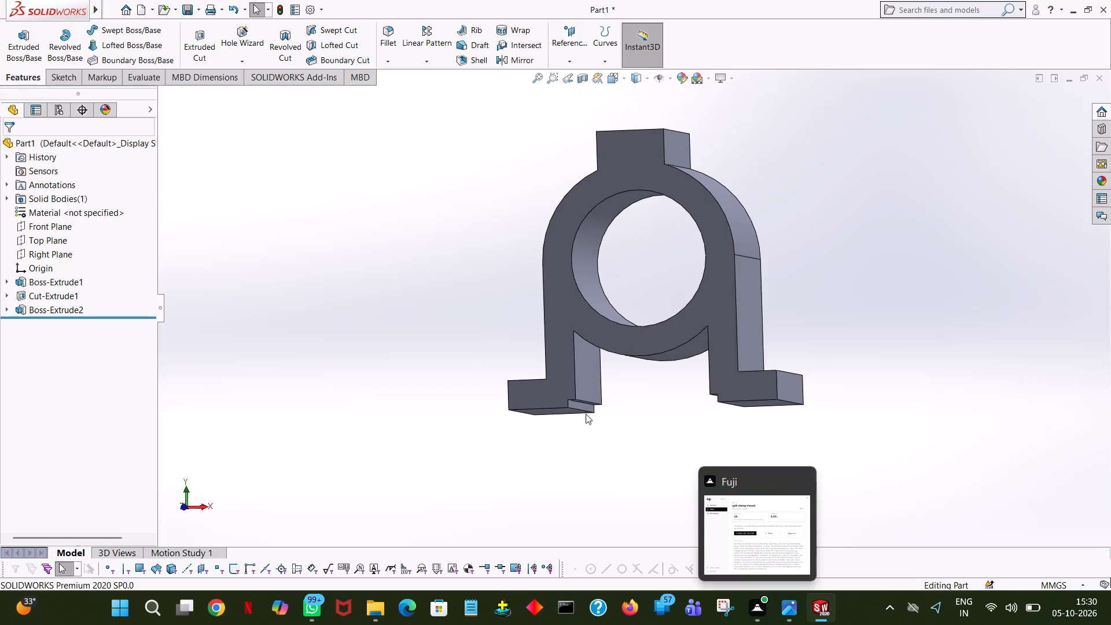
click(204, 43)
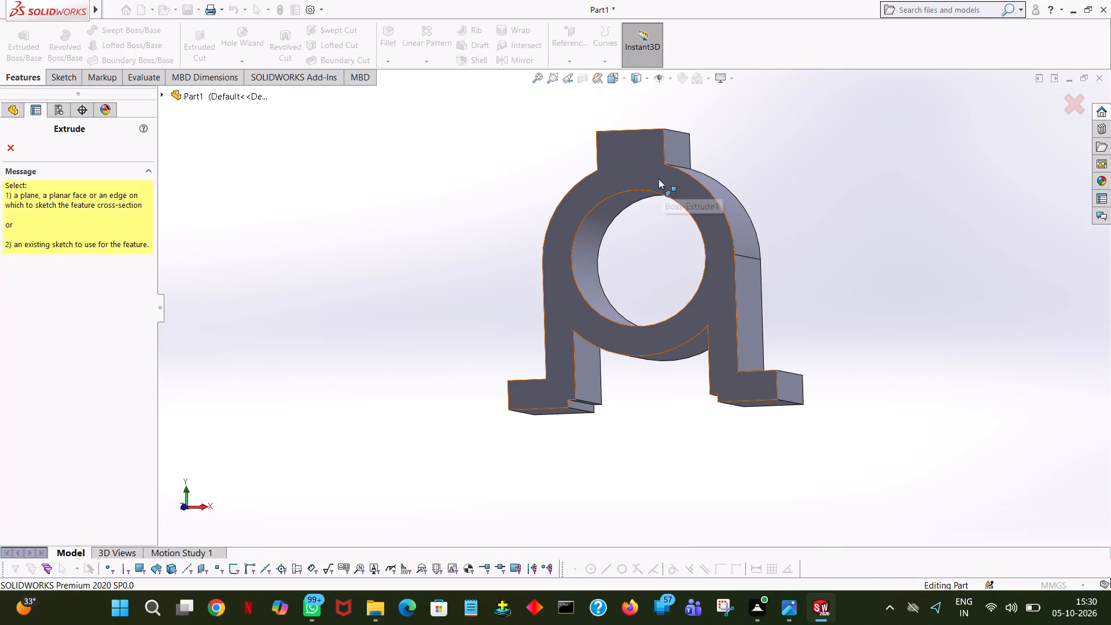
click(658, 179)
key(space)
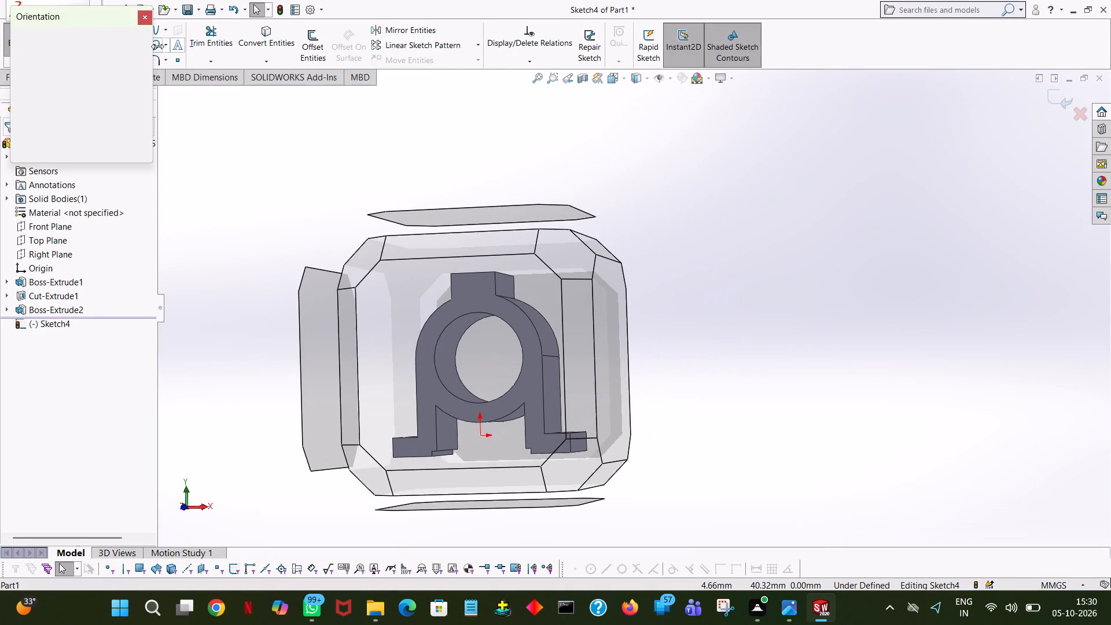
click(144, 86)
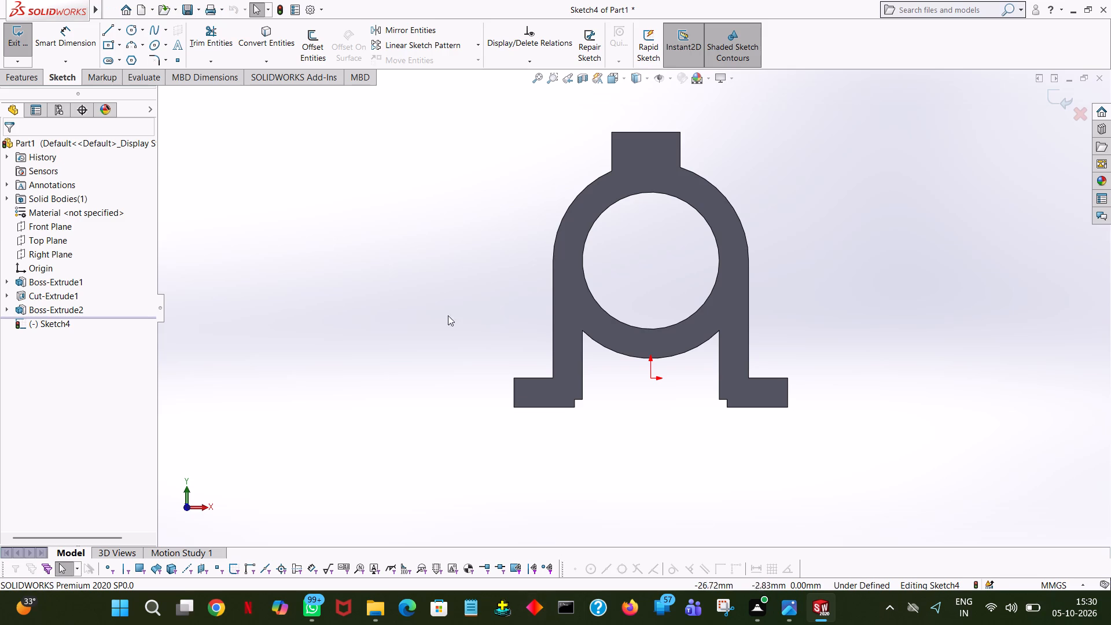
click(110, 28)
click(649, 191)
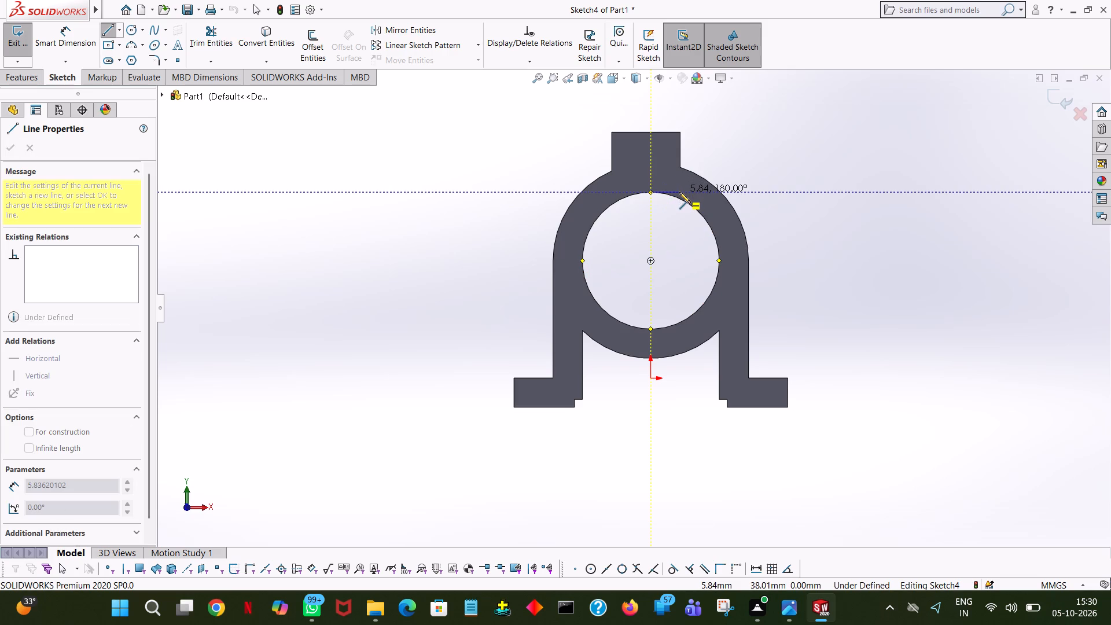
click(679, 192)
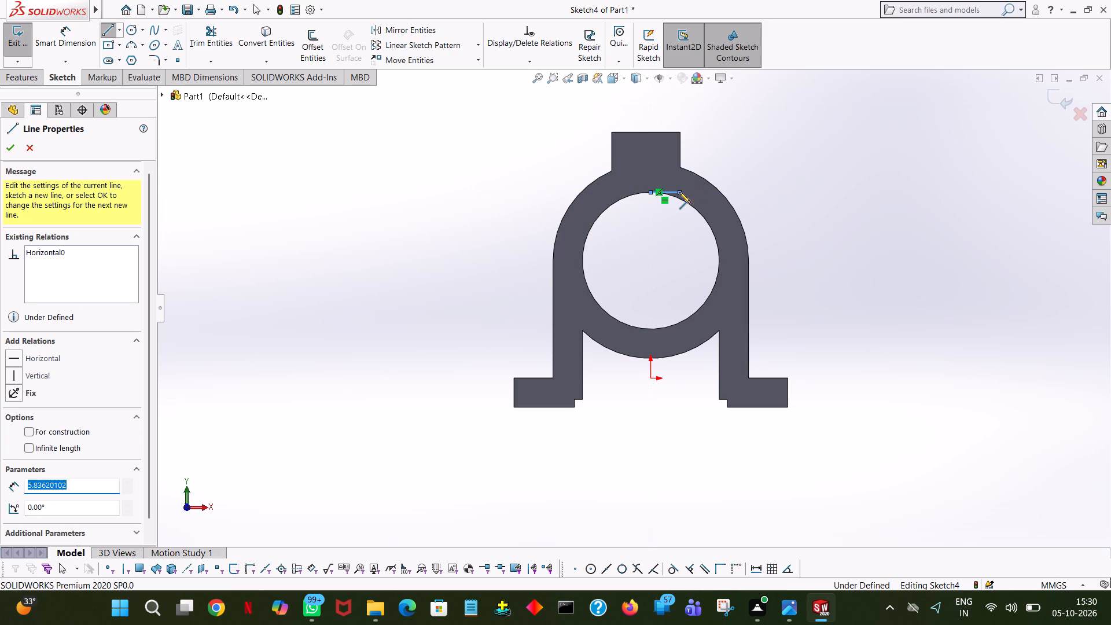
key(1)
key(Return)
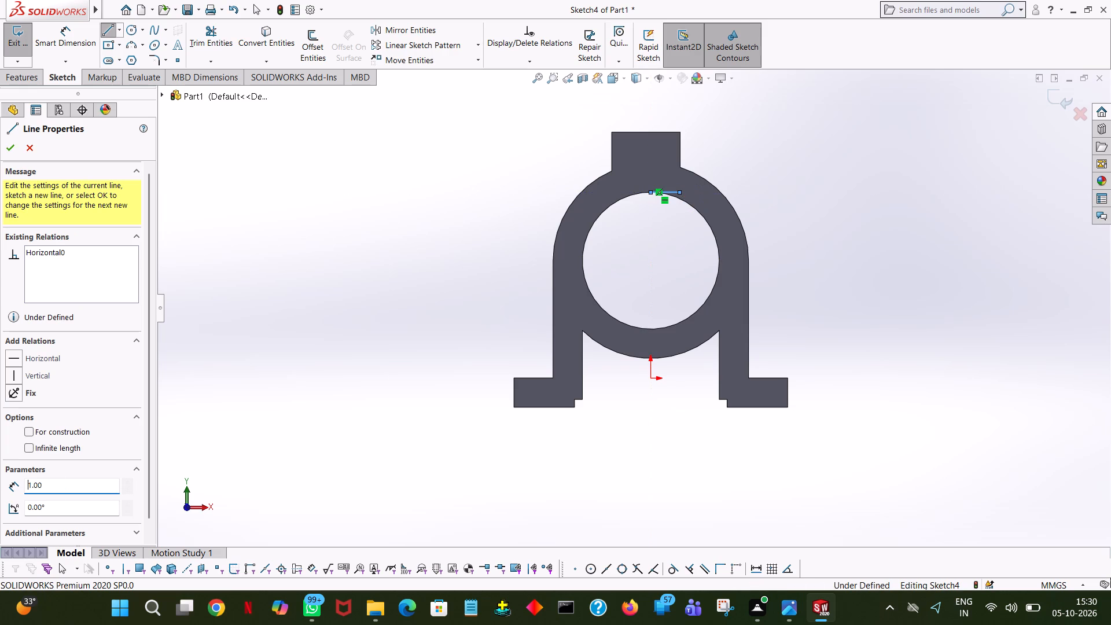
Continue with a vertical line to the boss's top edge, a 2 mm line leftward along it, and a vertical line down to the bore edge.
click(657, 132)
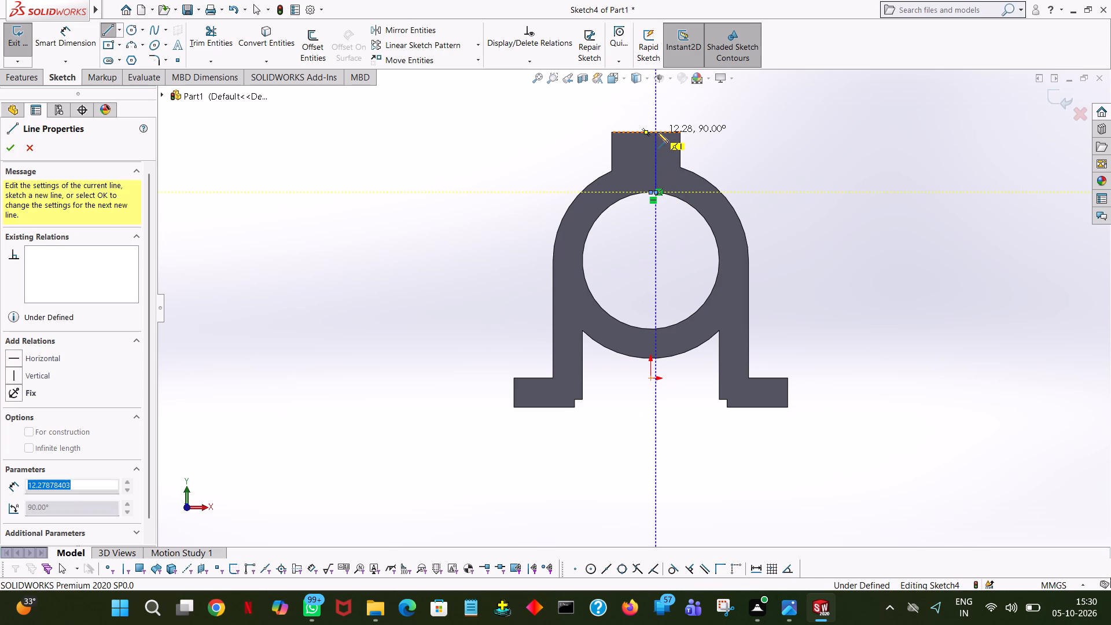
click(639, 131)
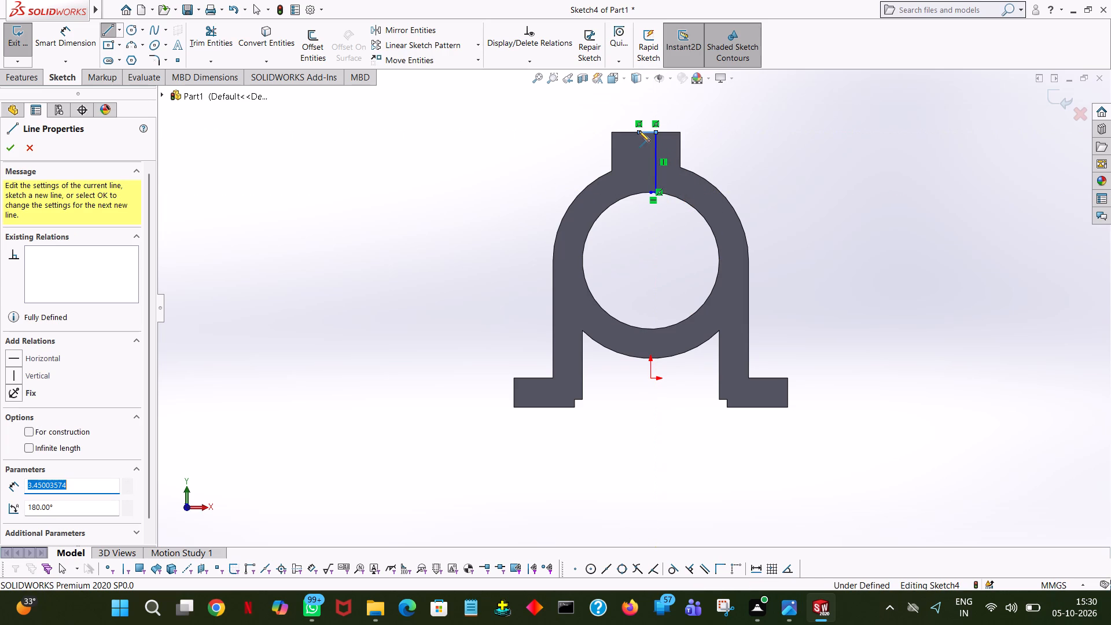
key(2)
key(Return)
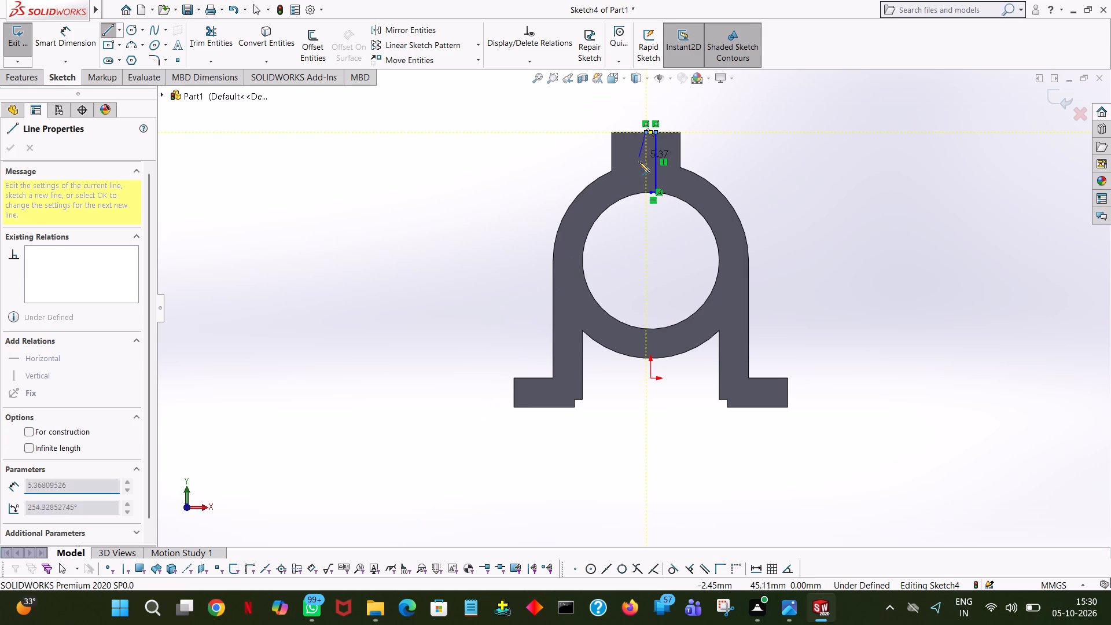
click(644, 192)
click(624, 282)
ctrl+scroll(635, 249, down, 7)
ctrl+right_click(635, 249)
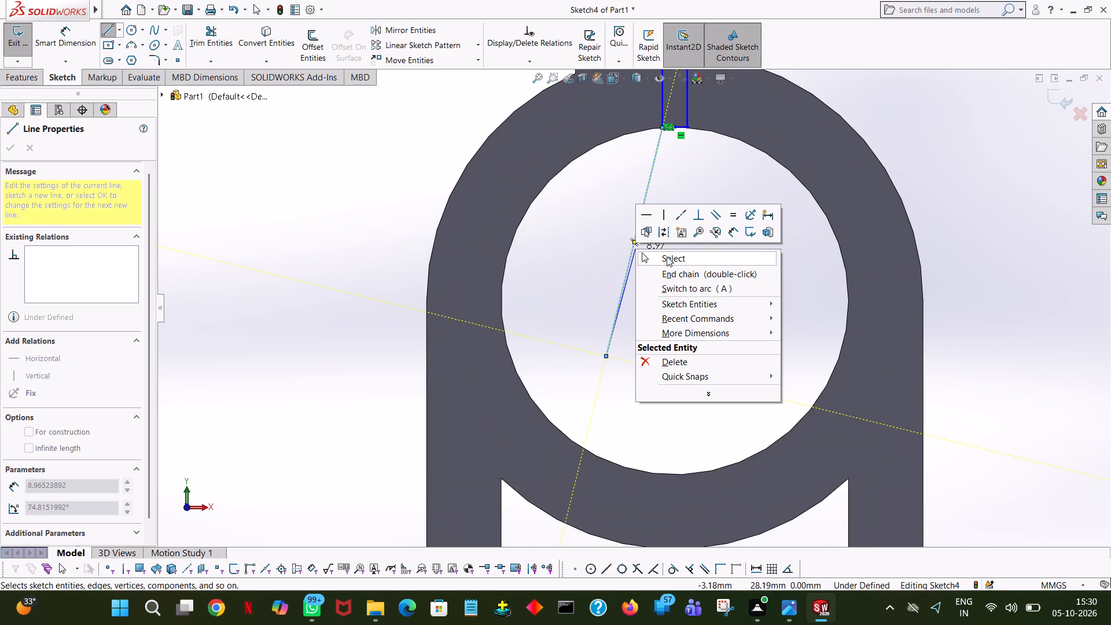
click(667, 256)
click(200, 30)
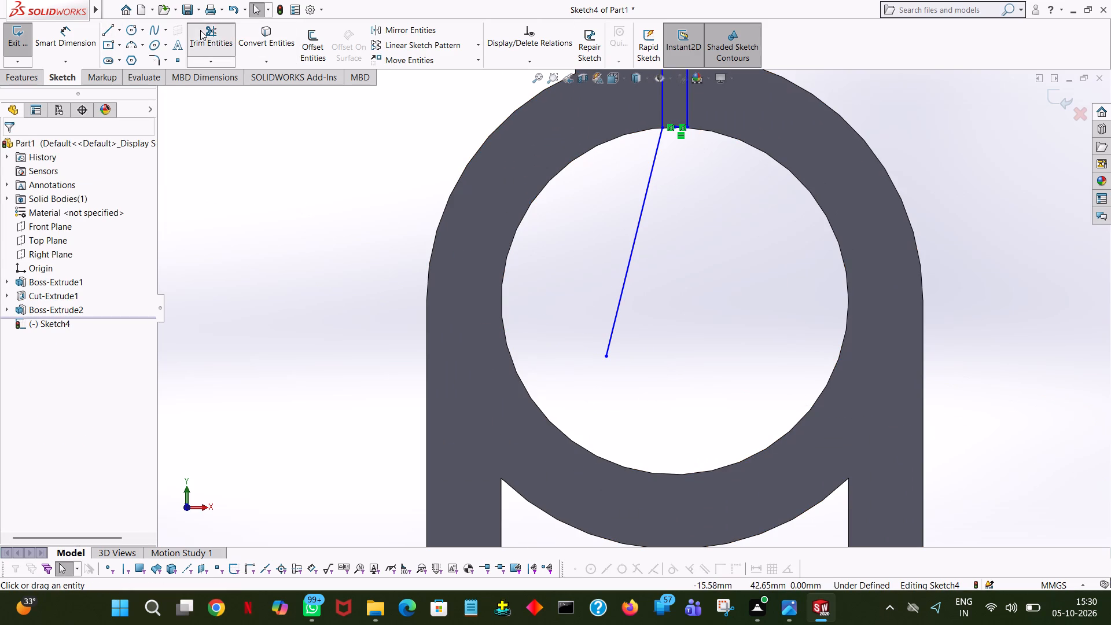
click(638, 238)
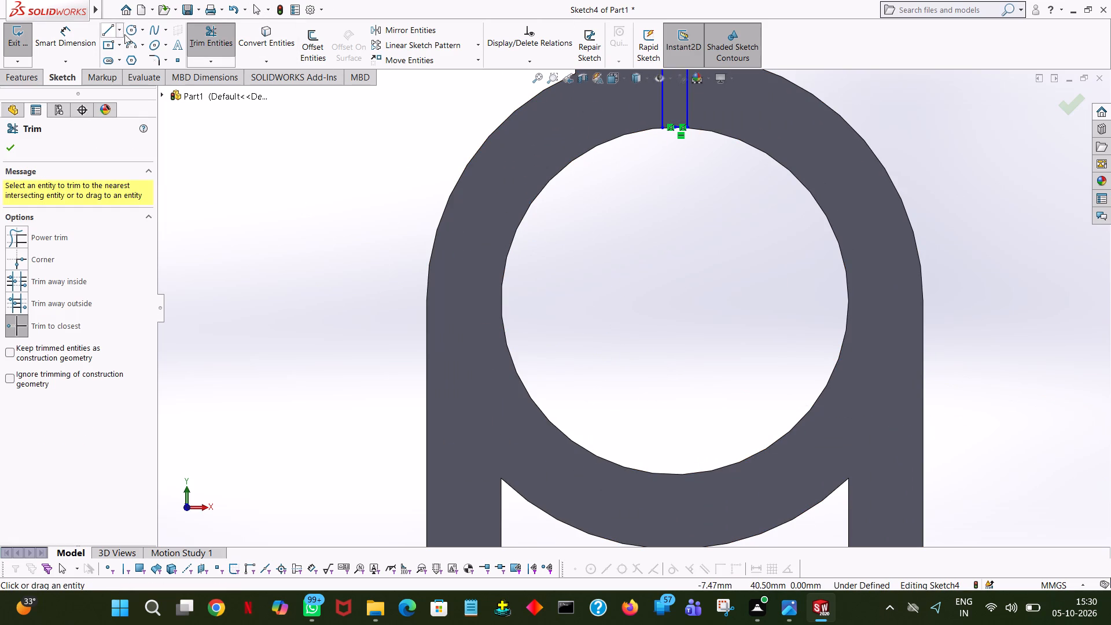
Trim away the short horizontal line at the bore's top point, between the two vertical slot lines.
click(111, 30)
ctrl+scroll(638, 109, down, 9)
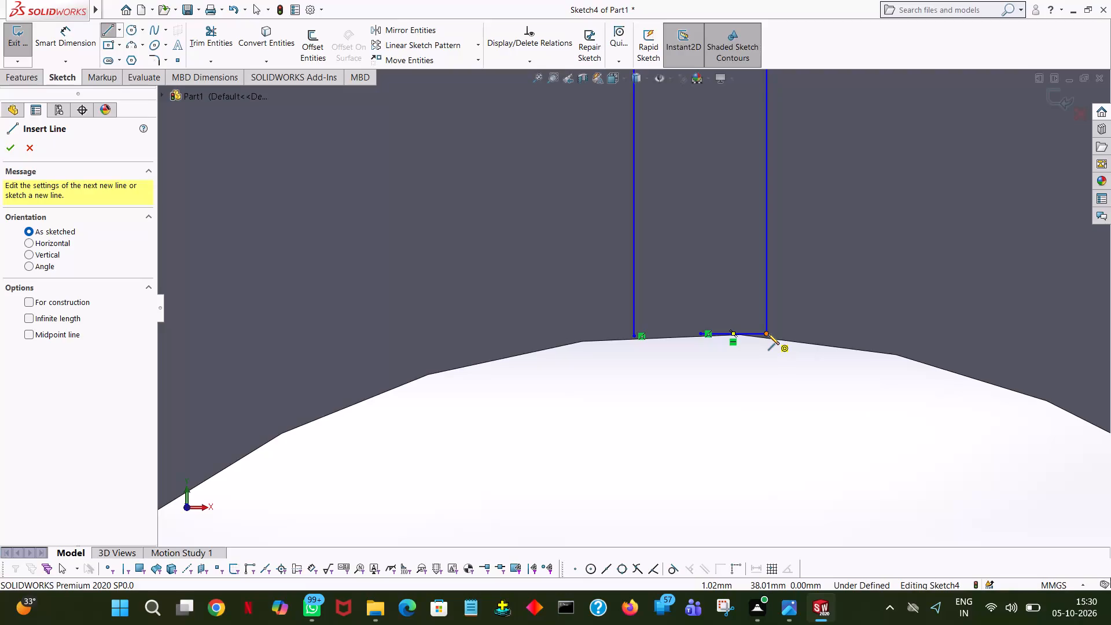
click(219, 36)
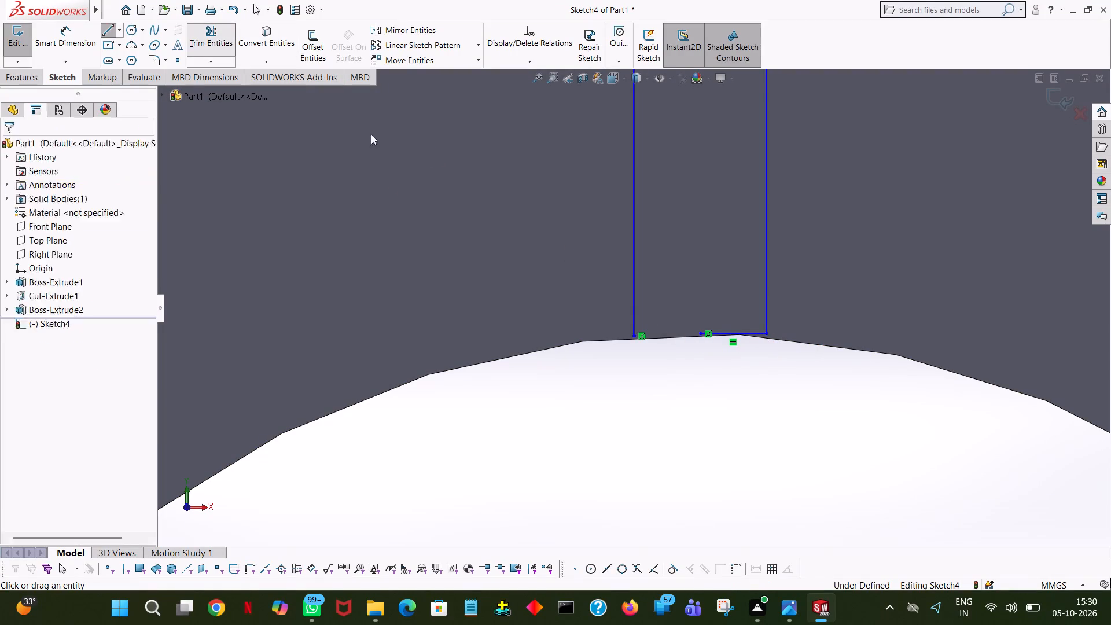
click(748, 334)
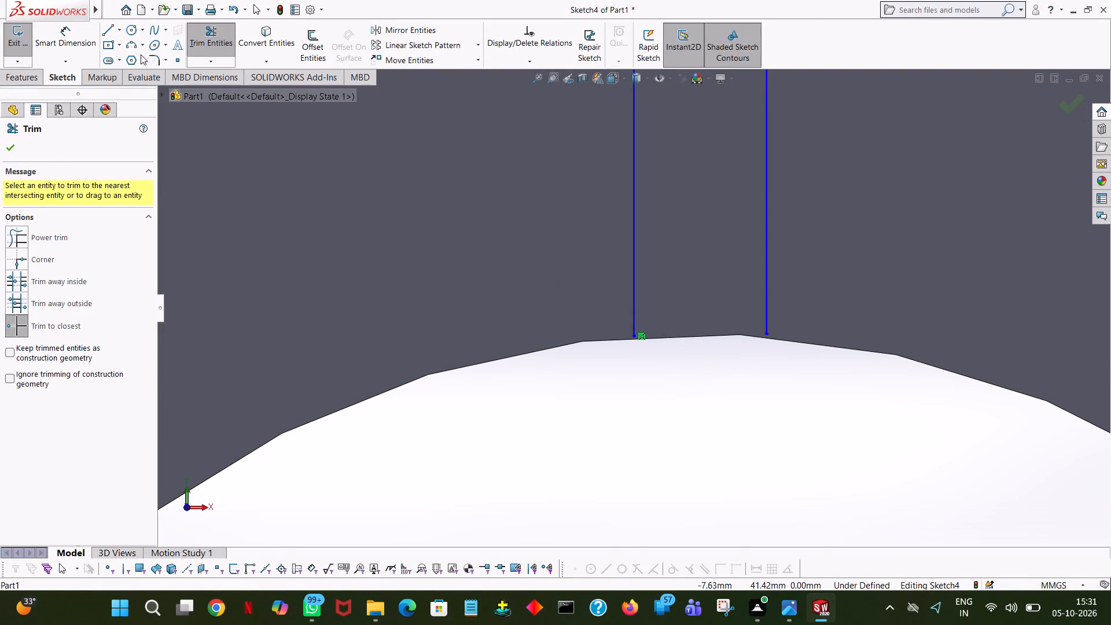
Close the slot outline inside the bore with a short vertical line down, a 2 mm horizontal line, and a vertical line about 0.6 mm up.
click(110, 32)
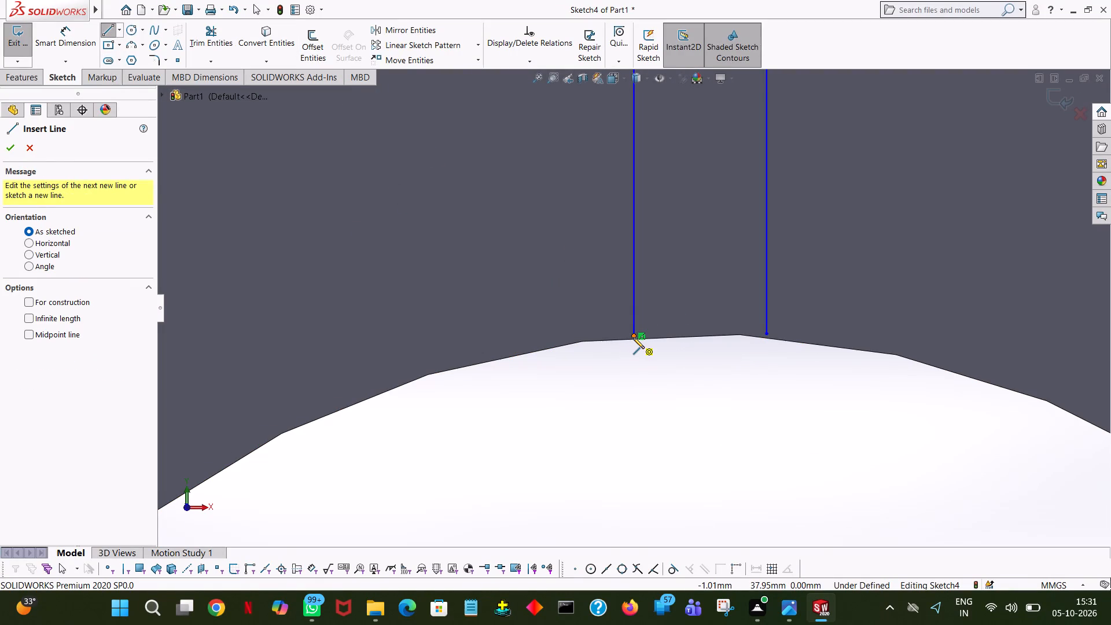
click(634, 337)
click(635, 373)
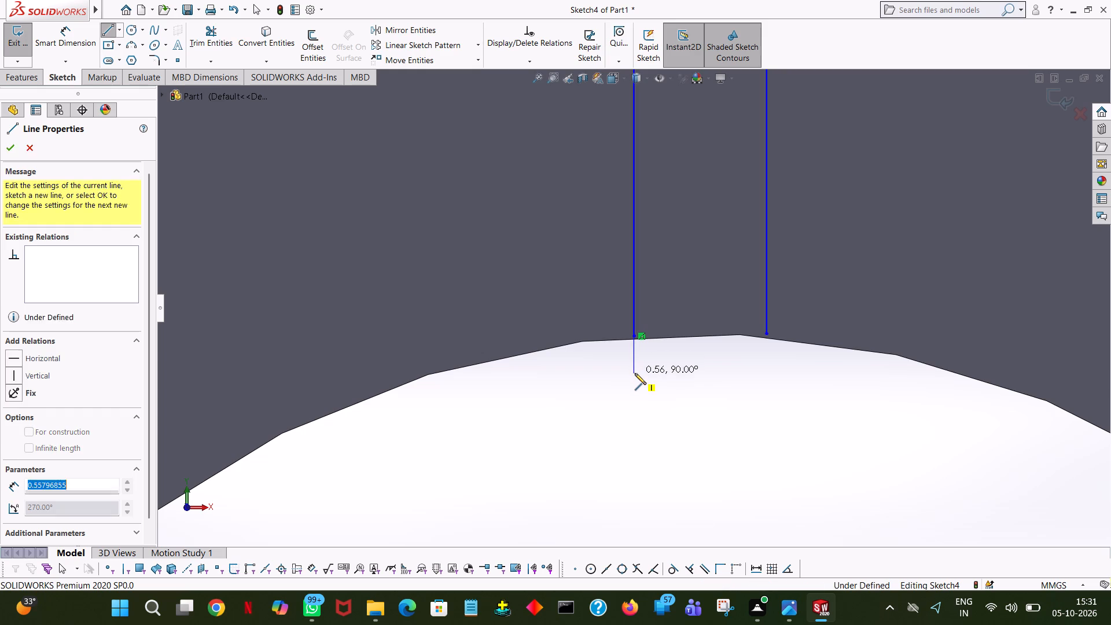
click(766, 376)
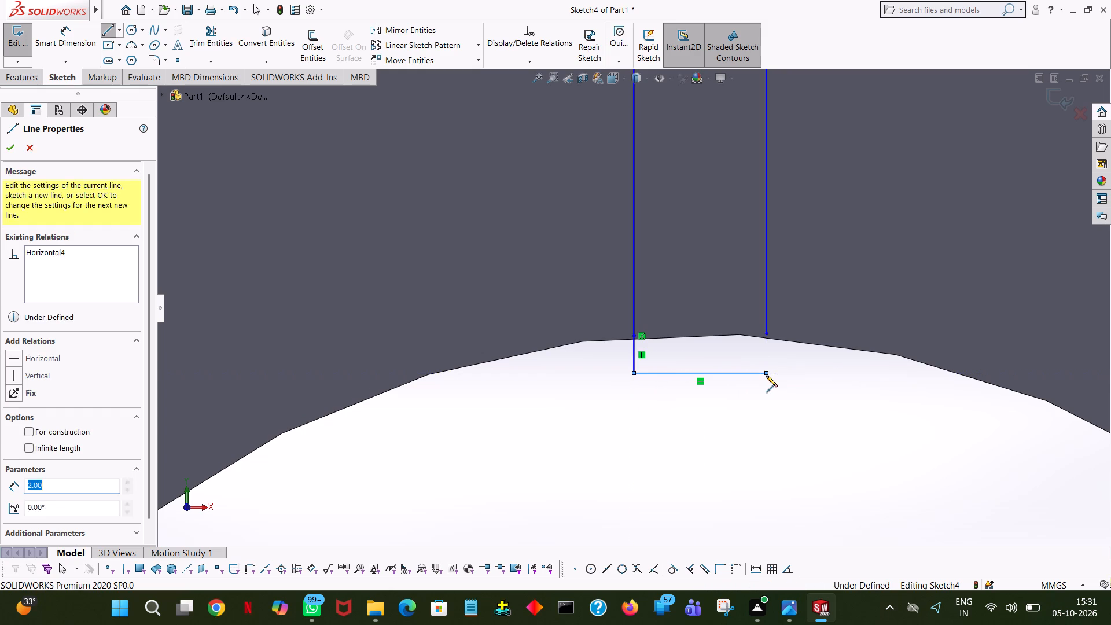
click(766, 335)
right_click(766, 335)
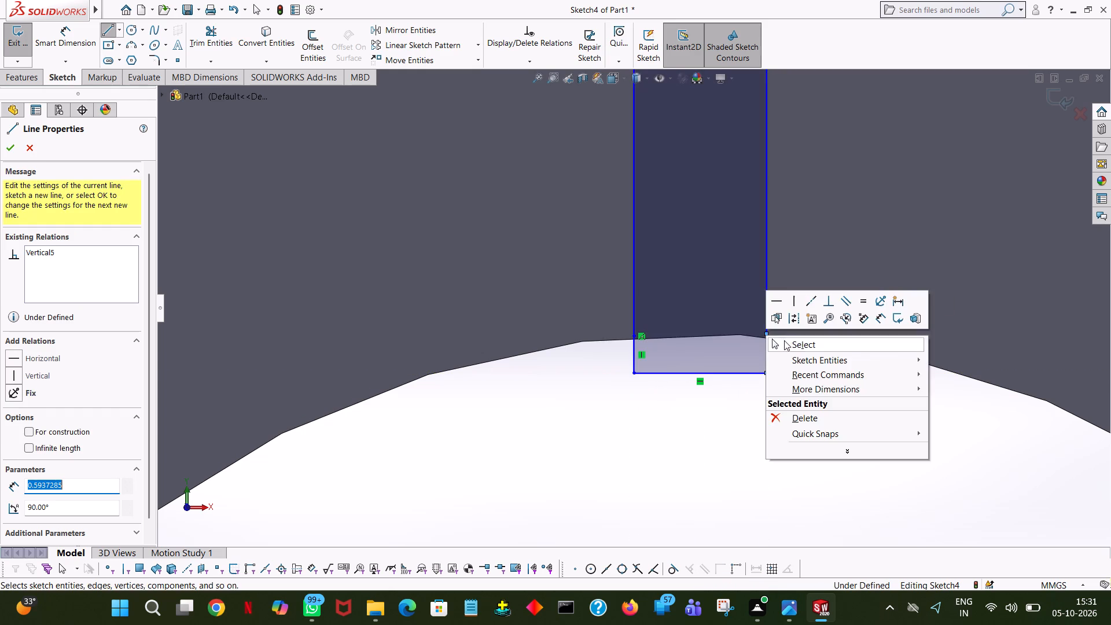
click(785, 340)
ctrl+scroll(790, 358, down, 5)
ctrl+scroll(790, 358, up, 12)
ctrl+scroll(597, 289, up, 5)
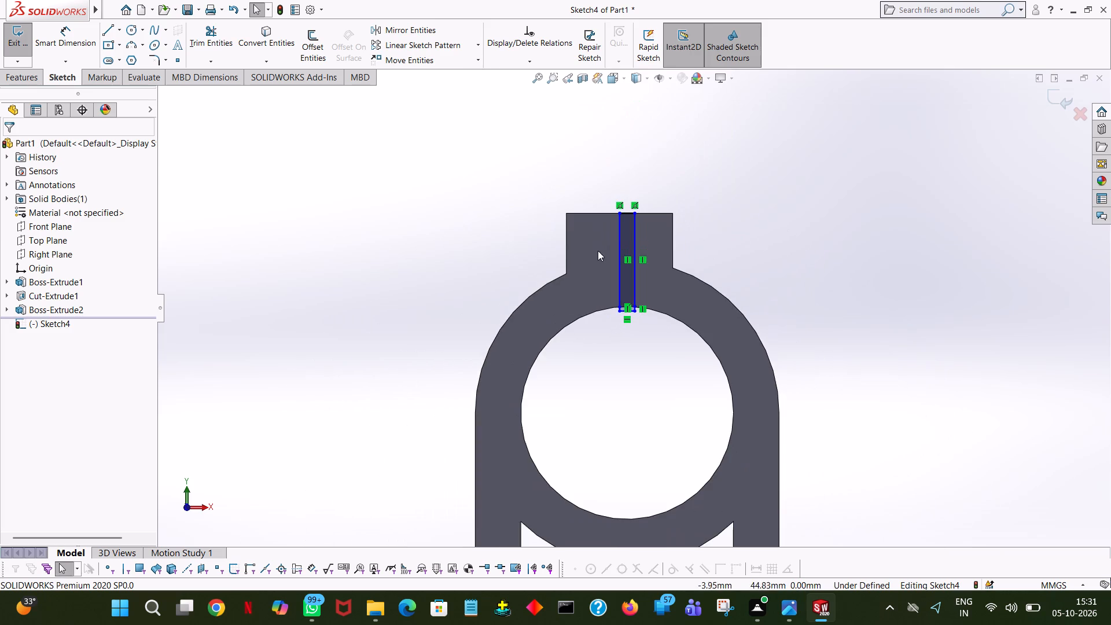
ctrl+scroll(652, 229, down, 8)
ctrl+scroll(323, 158, up, 5)
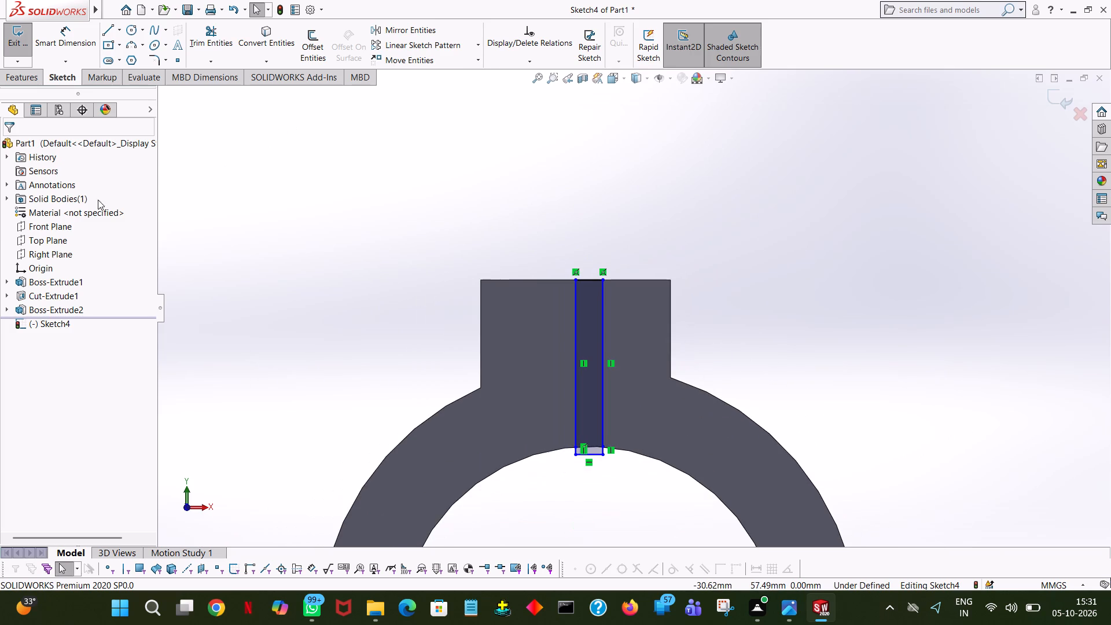
Dimension the width of the slot outline along the boss's top edge, keeping its current value.
ctrl+scroll(98, 200, up, 1)
ctrl+scroll(0, 0, up, 1)
click(81, 39)
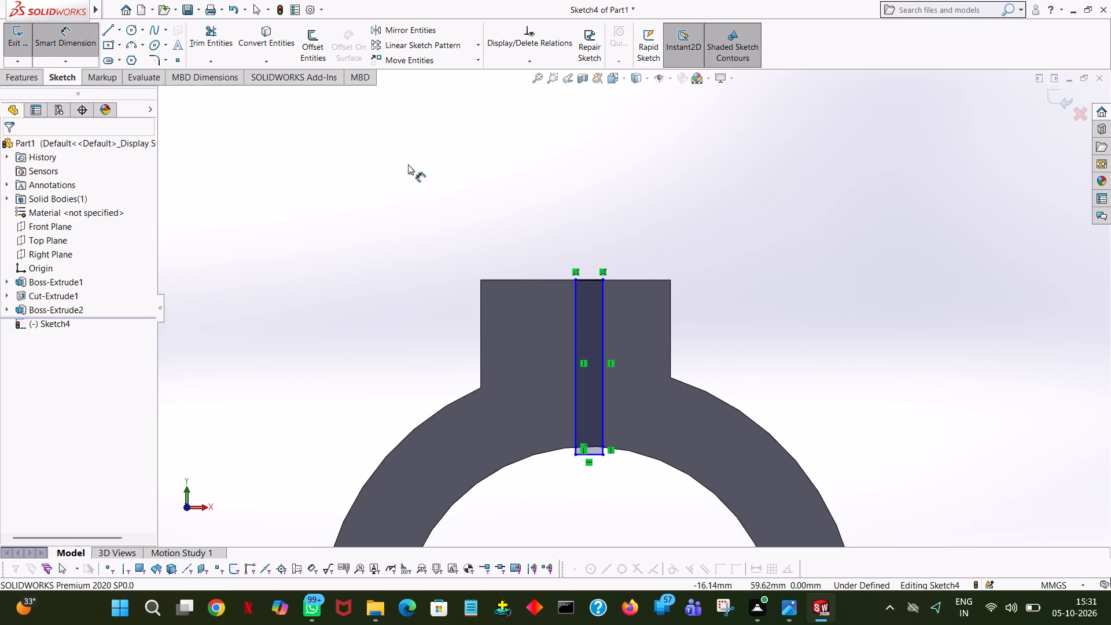
click(592, 279)
click(583, 198)
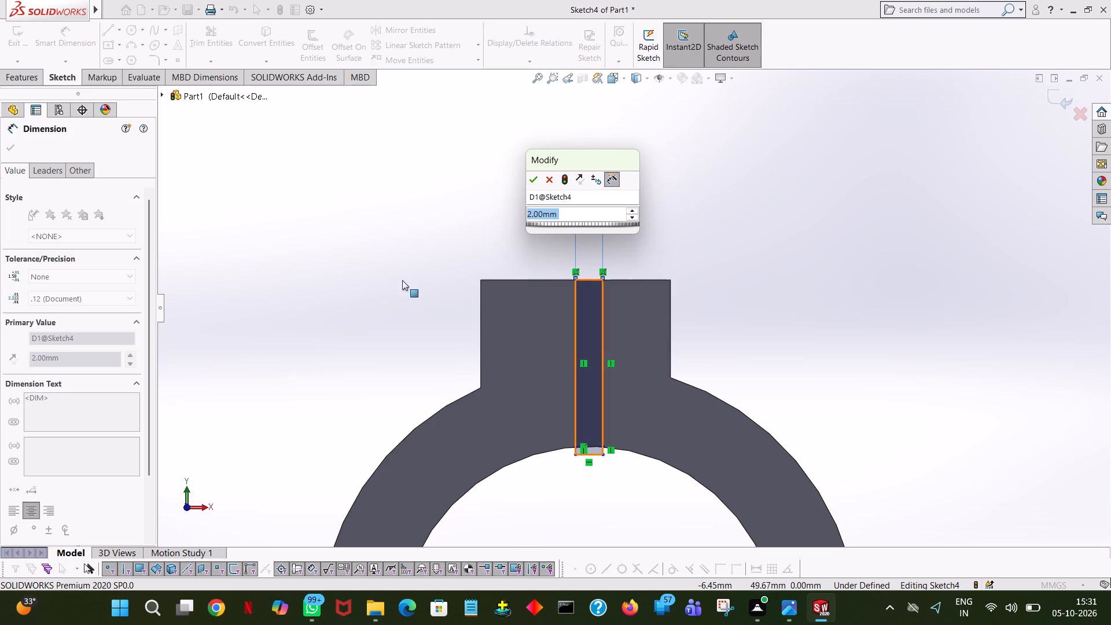
click(530, 182)
click(798, 329)
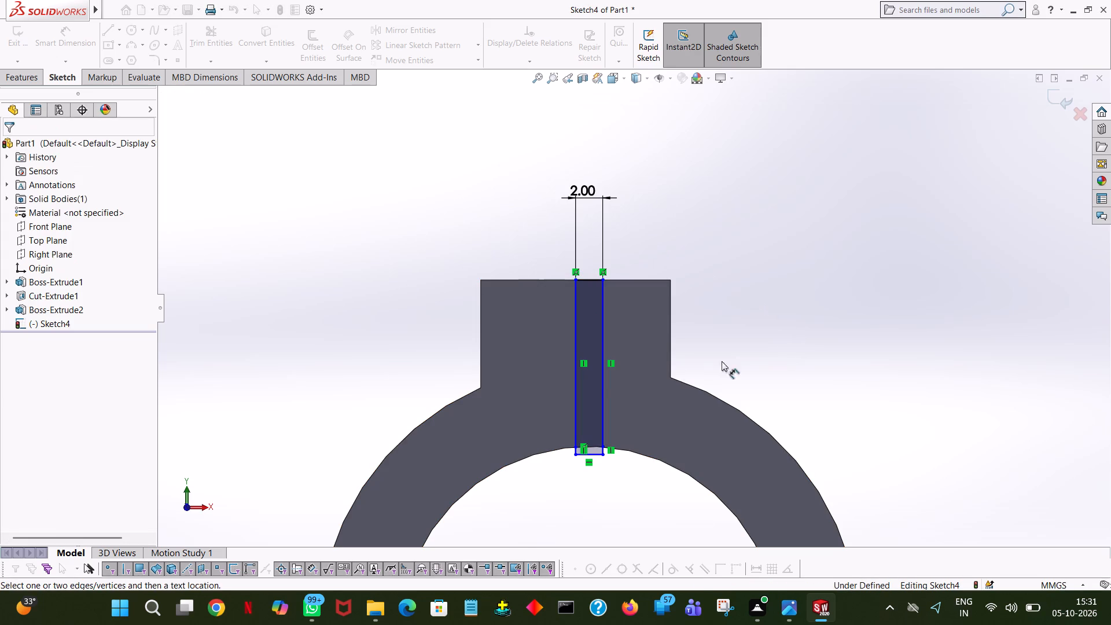
Dimension the lengths of the slot's two long vertical lines, keeping their current values.
click(601, 374)
click(753, 410)
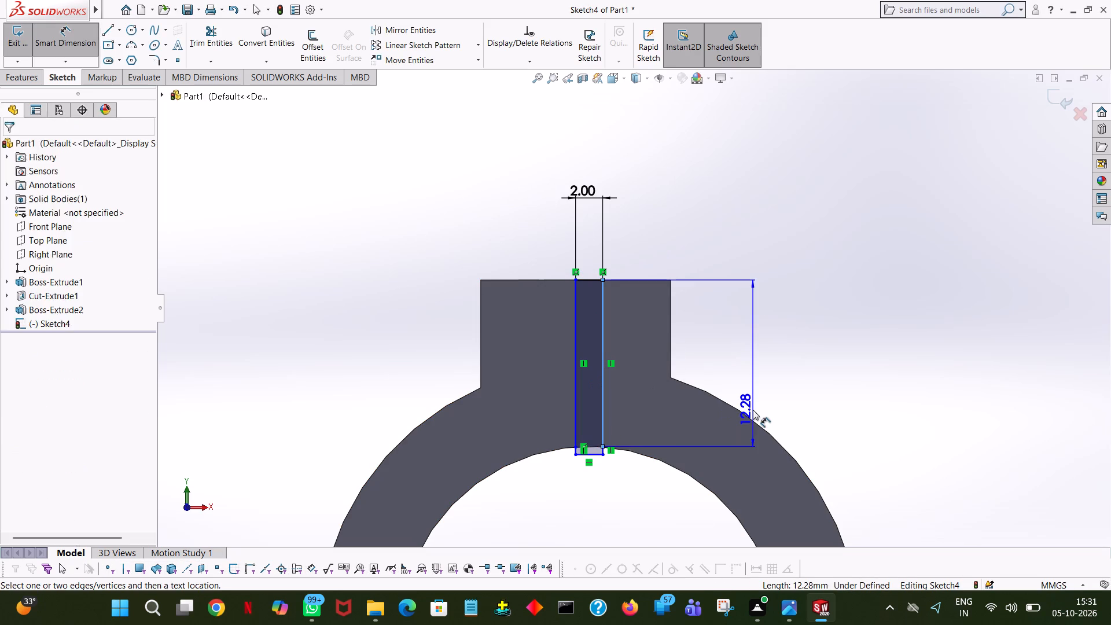
click(702, 388)
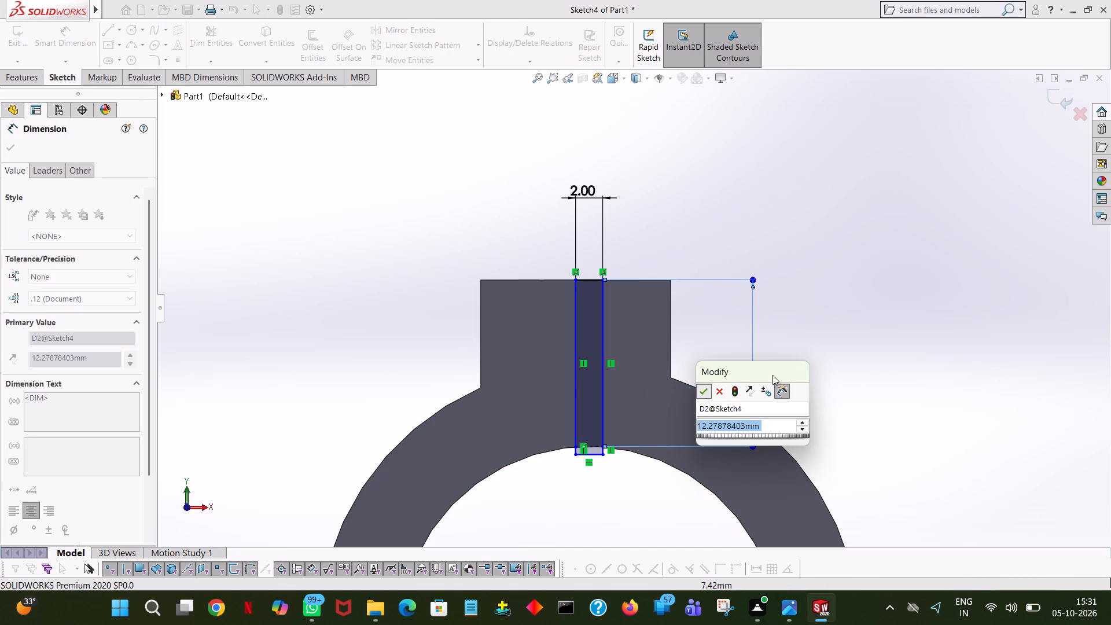
click(917, 320)
click(575, 353)
click(402, 345)
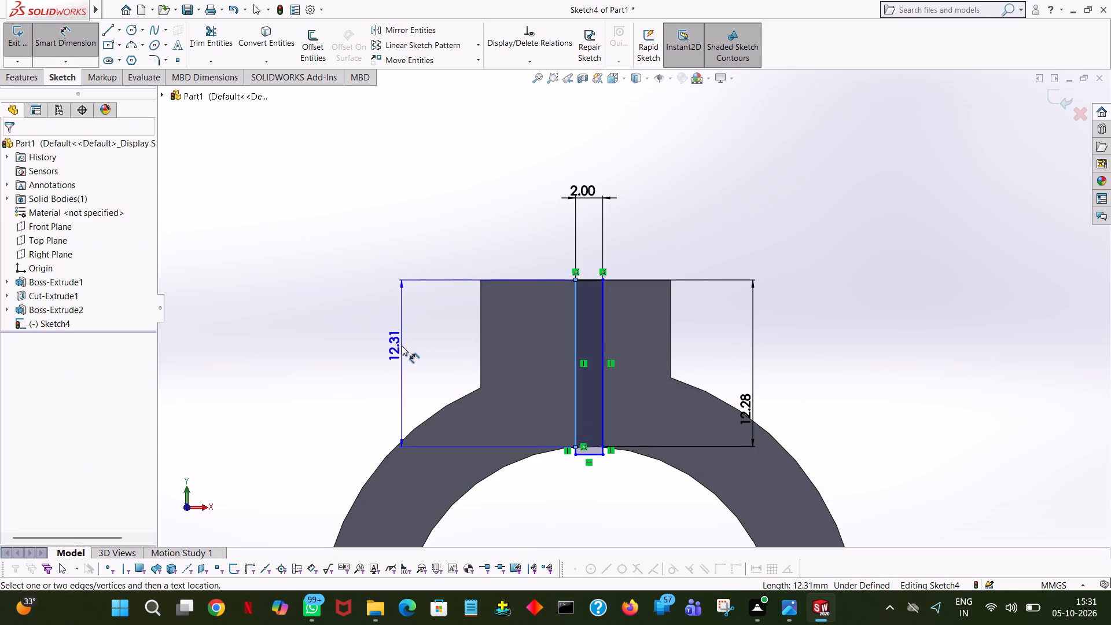
click(355, 332)
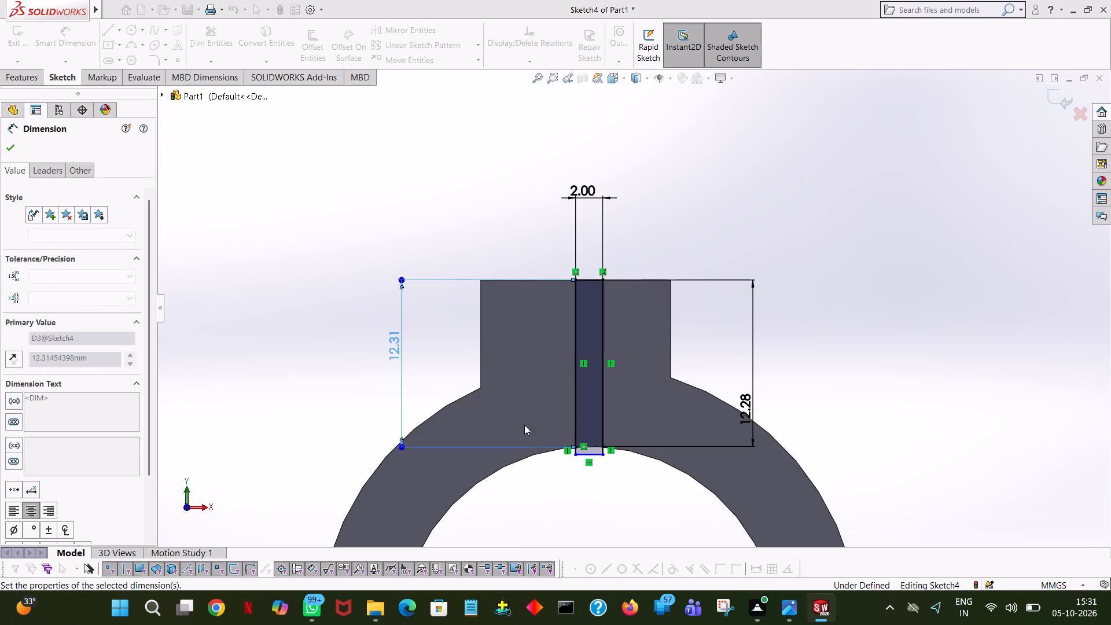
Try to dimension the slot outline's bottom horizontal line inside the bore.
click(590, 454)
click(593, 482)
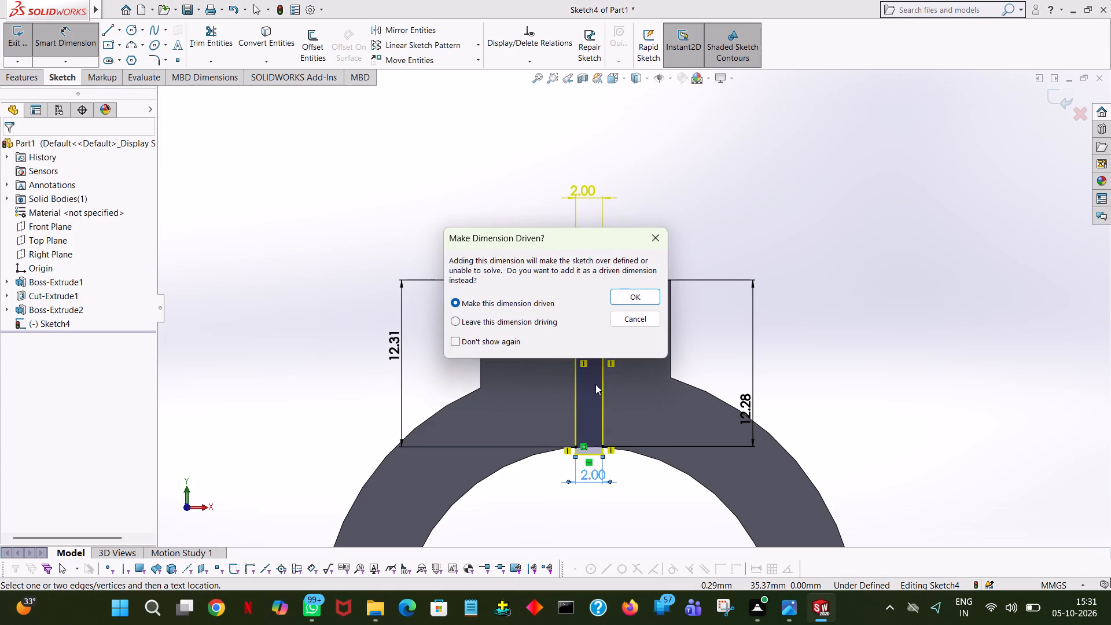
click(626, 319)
Dimension the slot's overall height between its bottom-right and top-right corner points, keeping the current value.
ctrl+scroll(603, 478, down, 2)
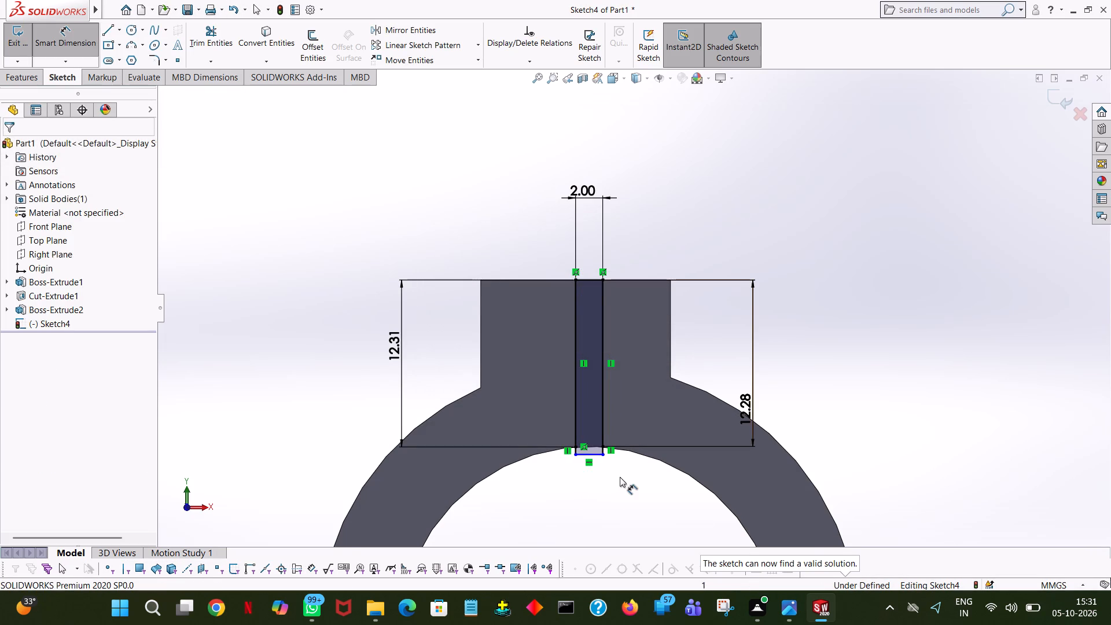
ctrl+scroll(620, 477, down, 1)
ctrl+scroll(575, 383, down, 8)
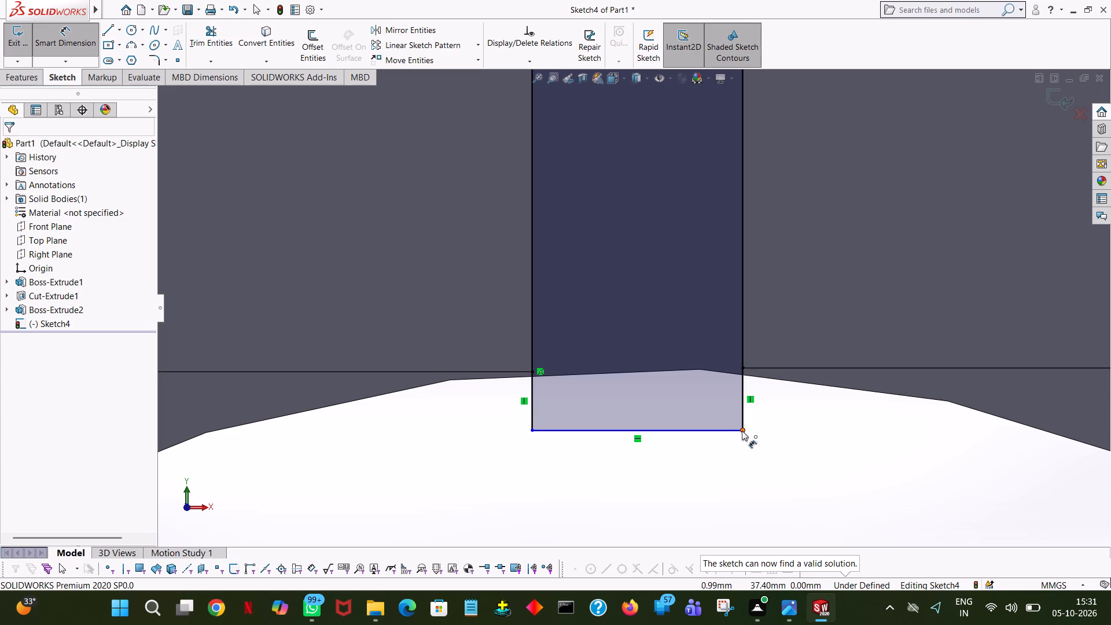
ctrl+scroll(741, 431, down, 5)
ctrl+scroll(741, 431, up, 11)
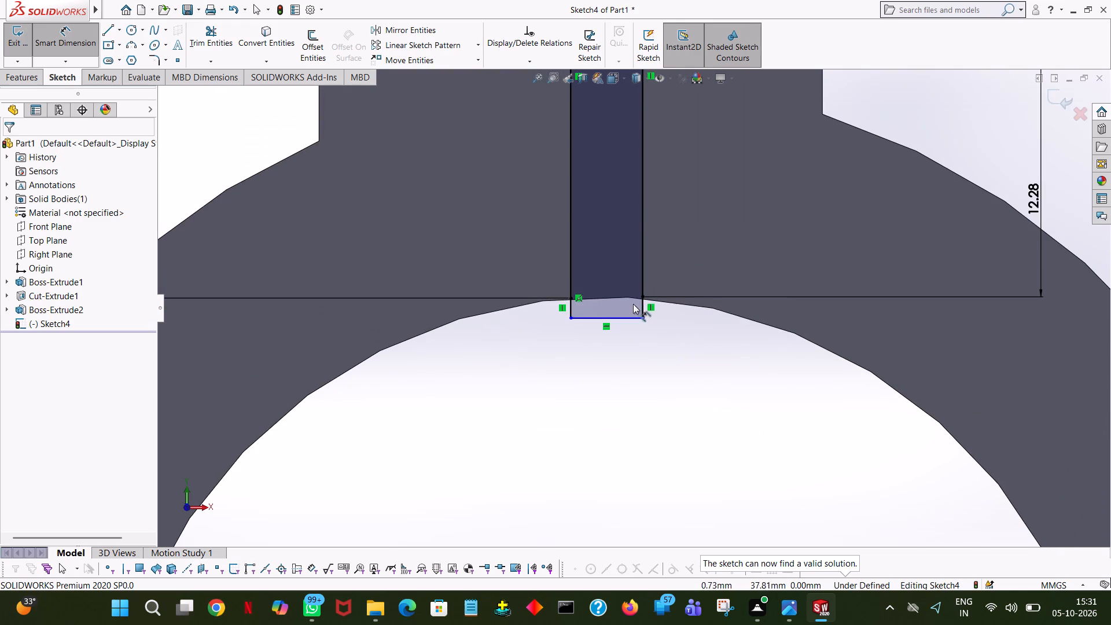
click(642, 318)
ctrl+scroll(648, 255, down, 5)
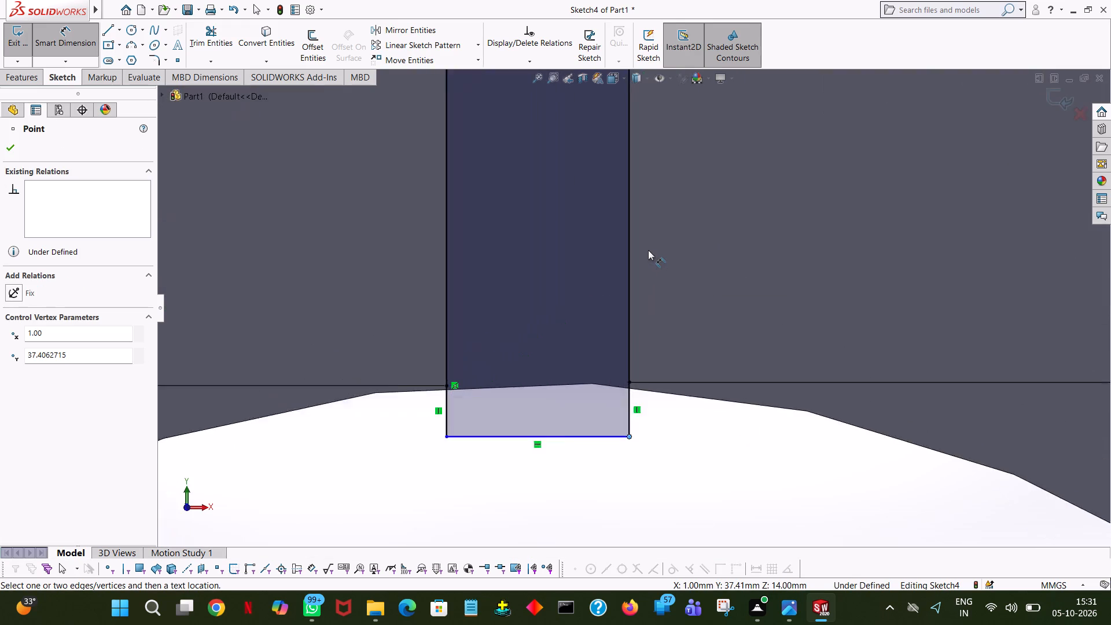
ctrl+scroll(648, 250, up, 10)
ctrl+scroll(617, 168, up, 2)
ctrl+scroll(638, 162, down, 4)
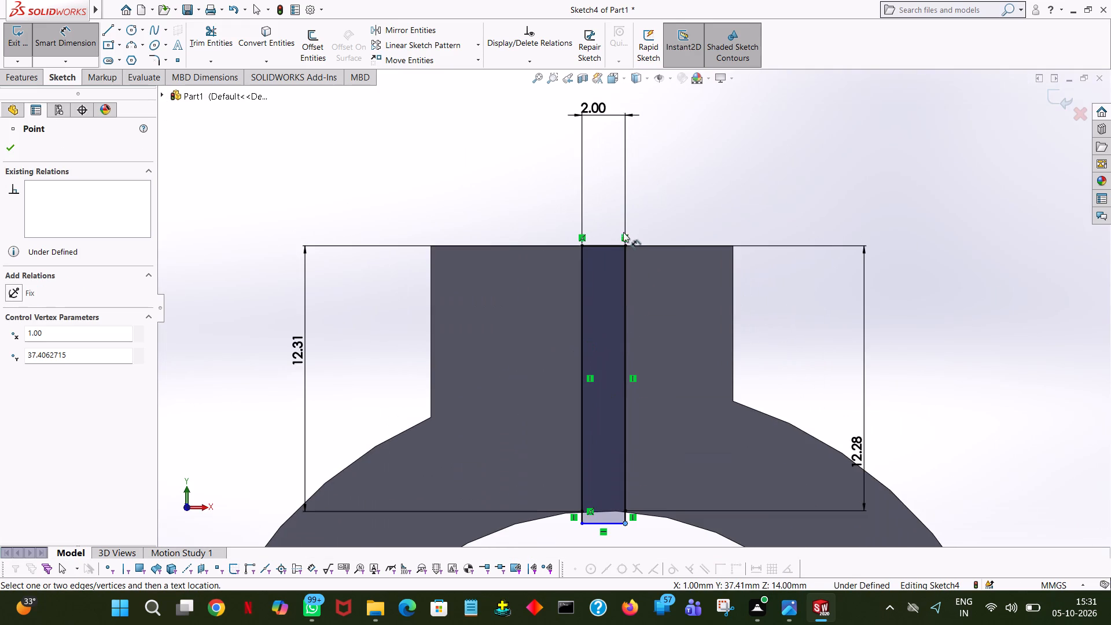
click(627, 245)
click(841, 291)
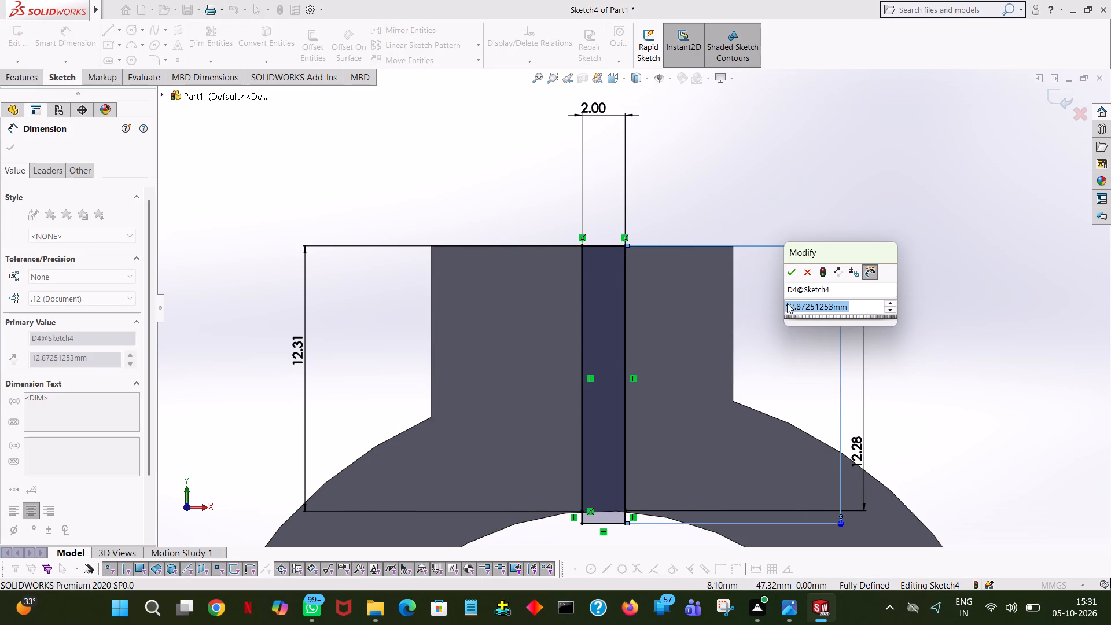
click(789, 270)
click(841, 205)
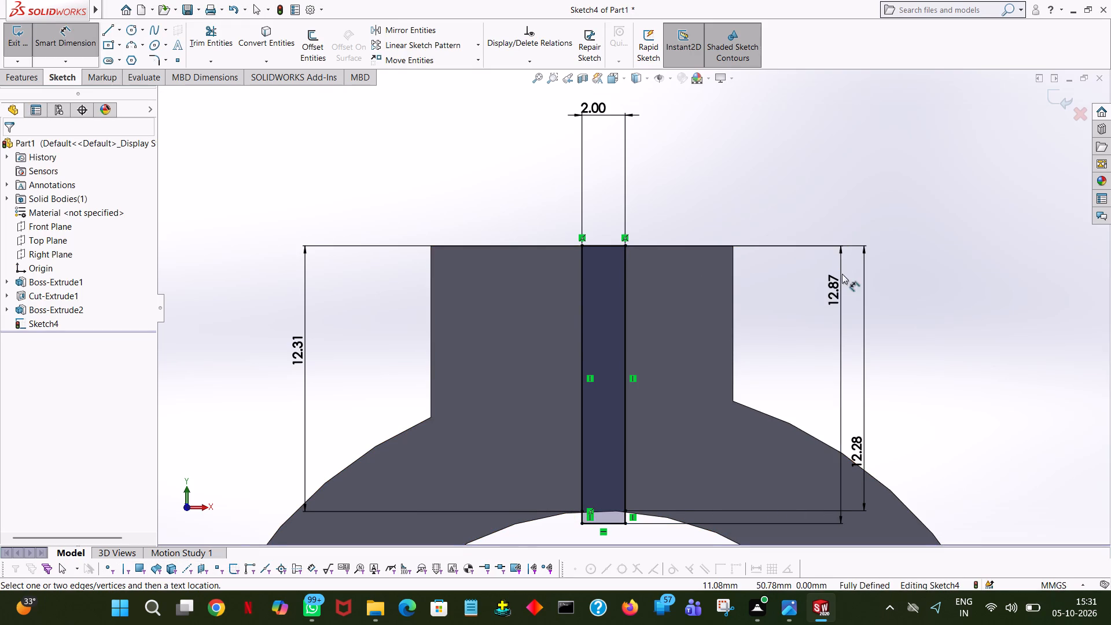
Extrude-cut the slot profile to a blind depth of 52 mm through the top boss and bore wall.
ctrl+scroll(838, 292, down, 1)
ctrl+scroll(838, 292, up, 10)
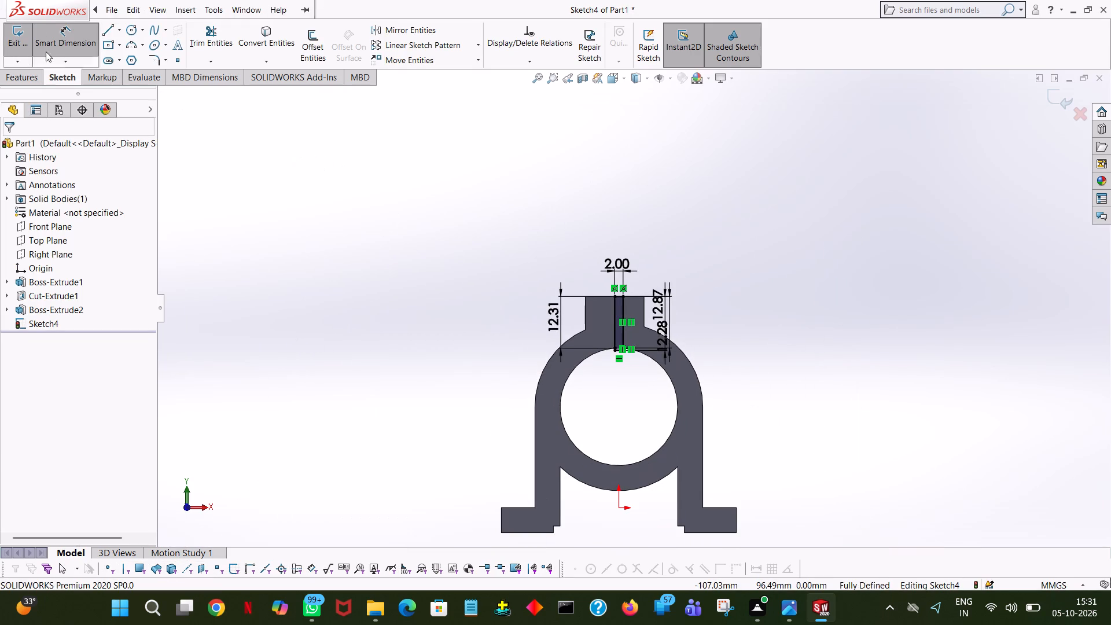
click(22, 80)
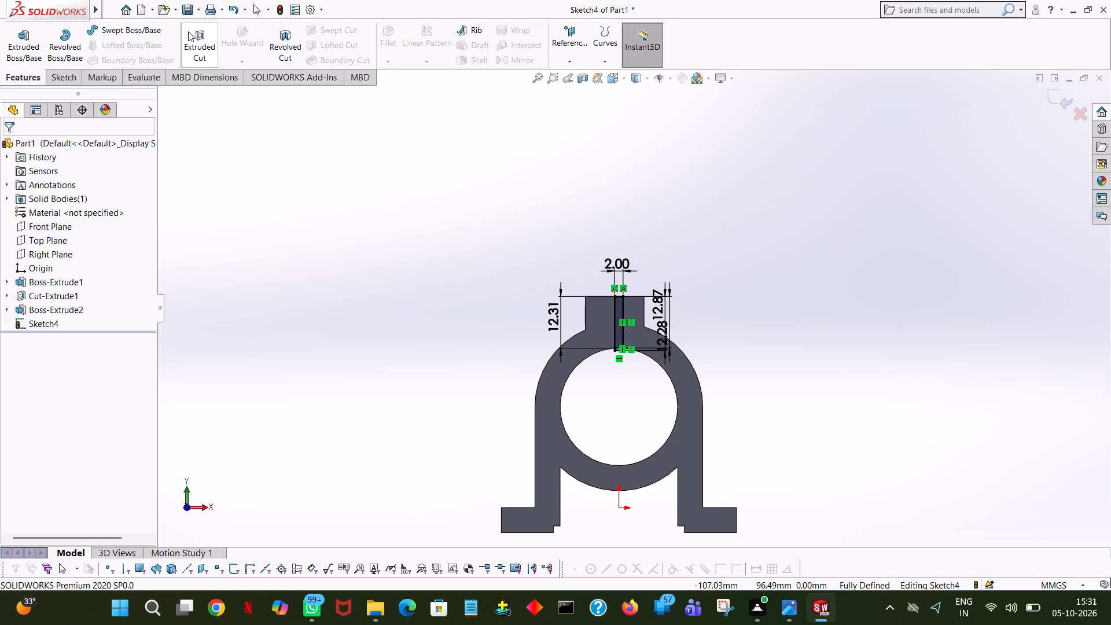
click(189, 31)
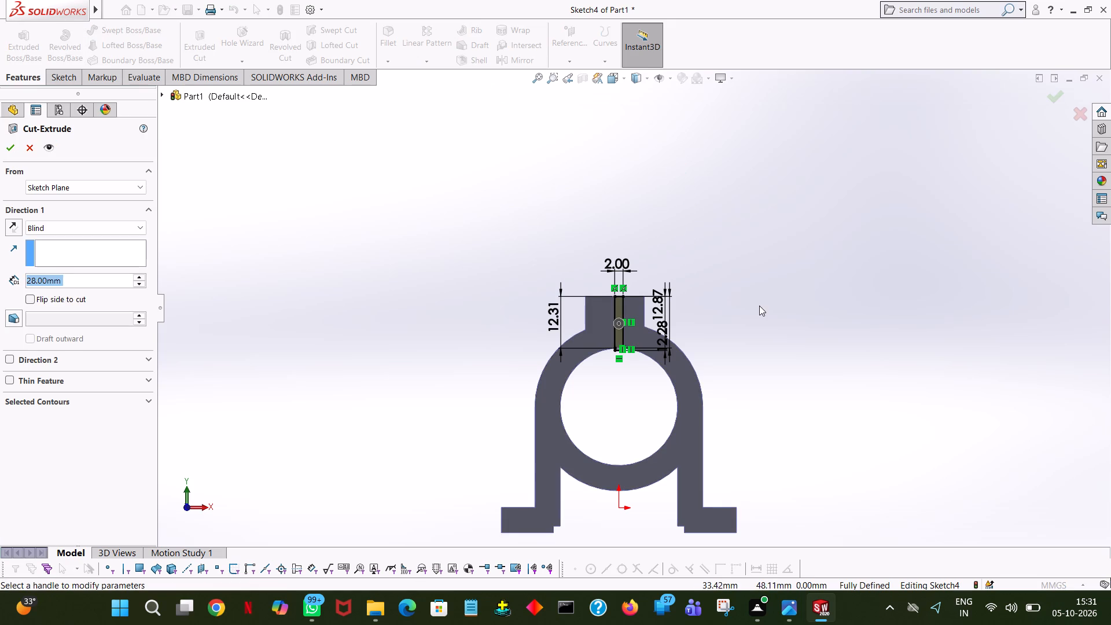
middle_drag(759, 306, 628, 356)
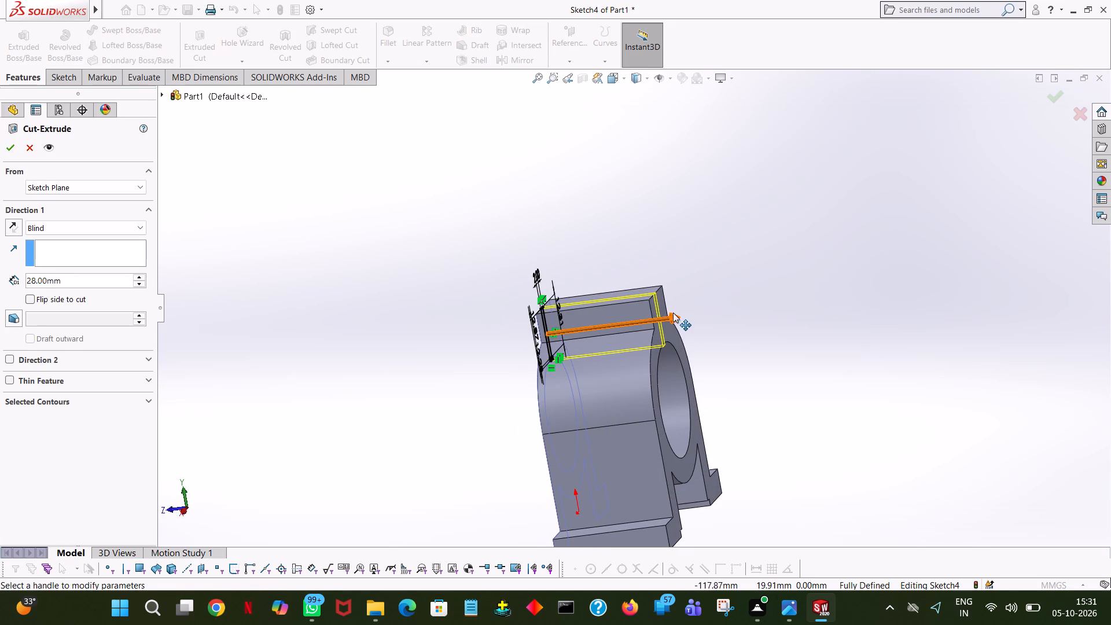
drag(673, 312, 752, 313)
click(16, 148)
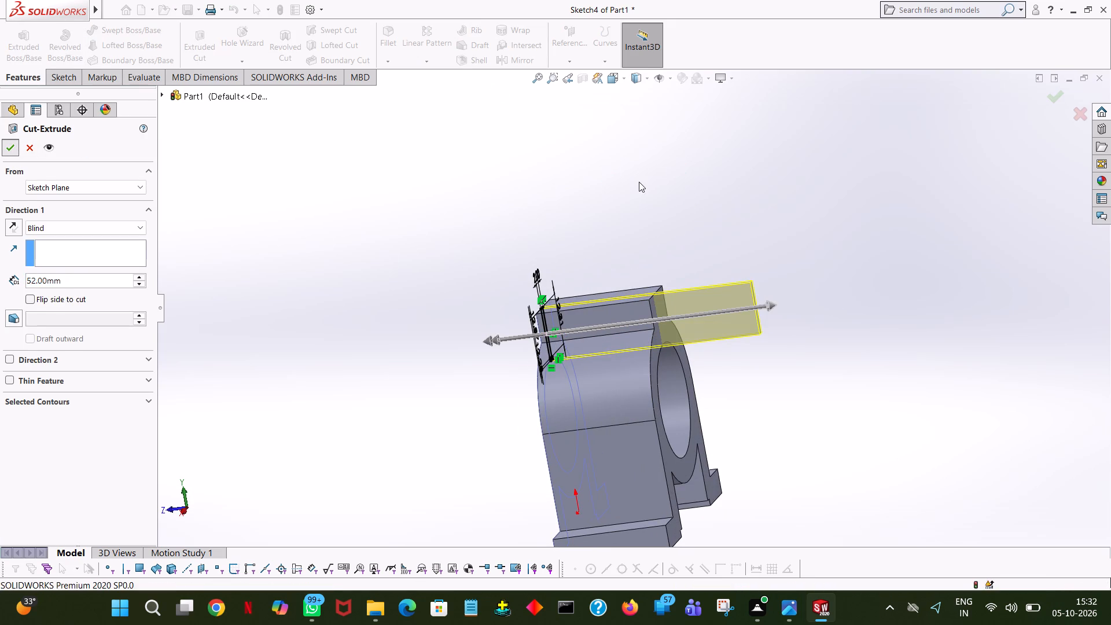
click(642, 182)
Fillet the inner corner edge where the right leg's outer face meets its flange with a 1.6 mm radius.
middle_drag(690, 196, 822, 200)
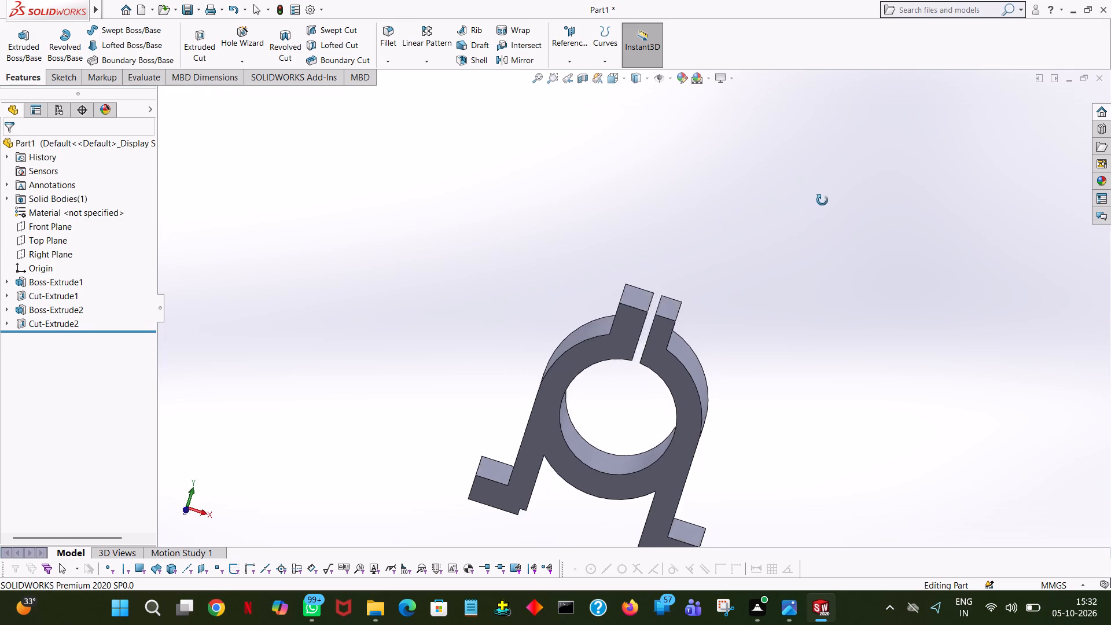
middle_drag(822, 200, 832, 173)
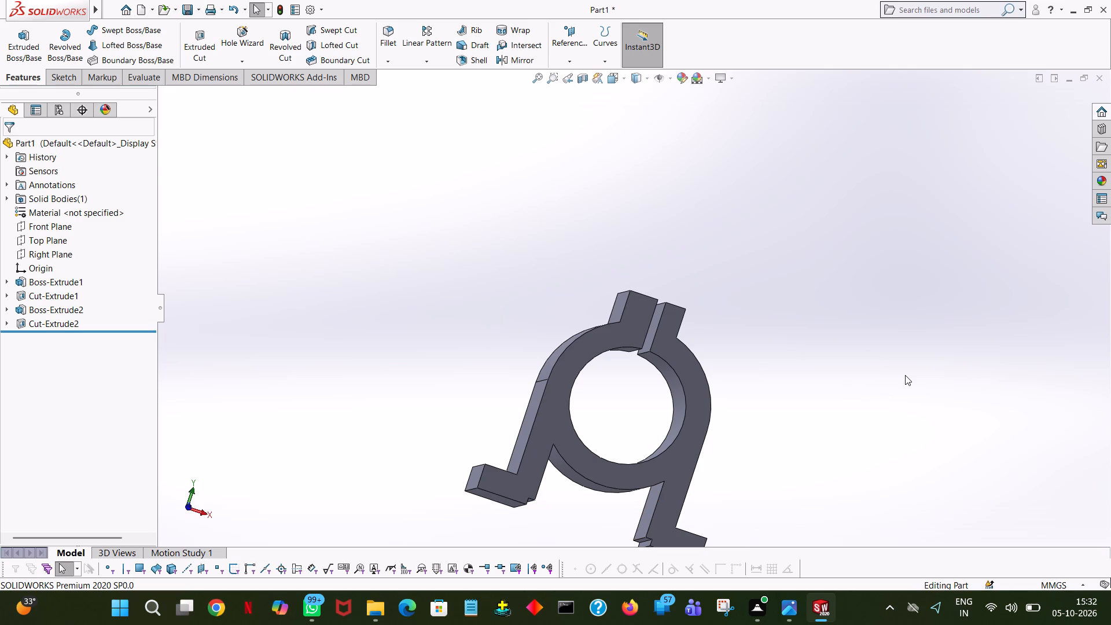
ctrl+scroll(737, 462, down, 4)
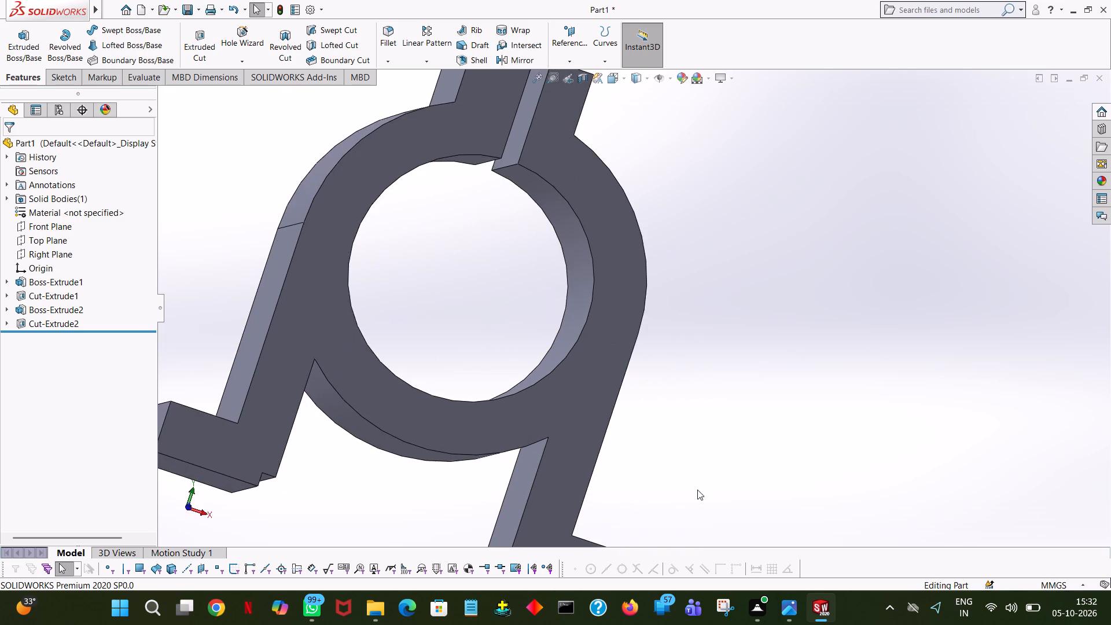
middle_drag(683, 488, 571, 520)
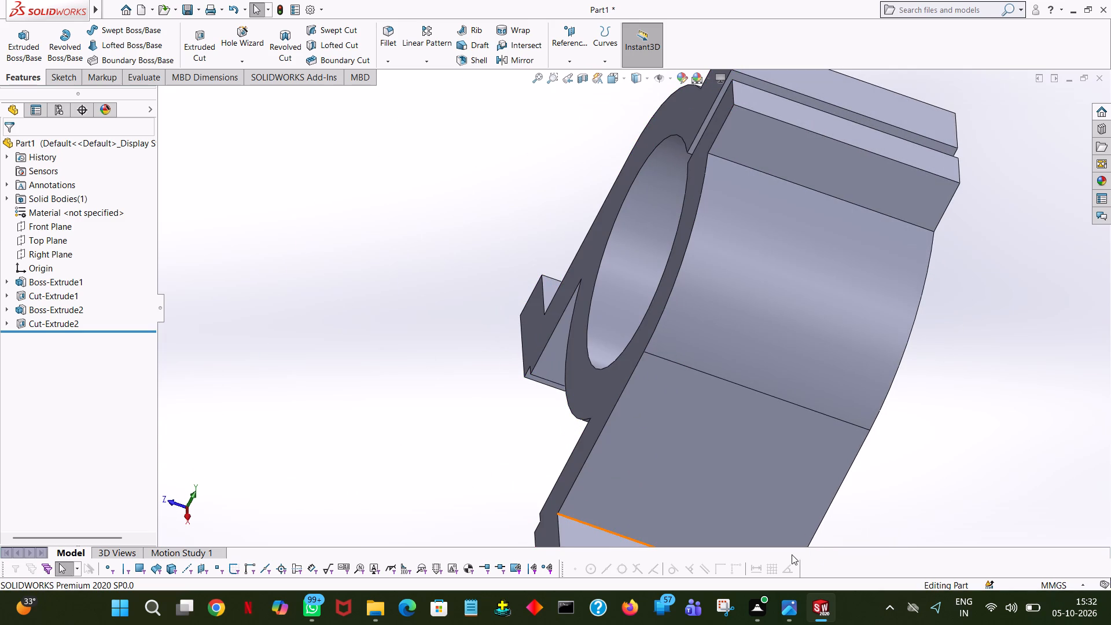
ctrl+scroll(792, 553, down, 7)
ctrl+scroll(698, 479, up, 9)
ctrl+scroll(615, 359, down, 3)
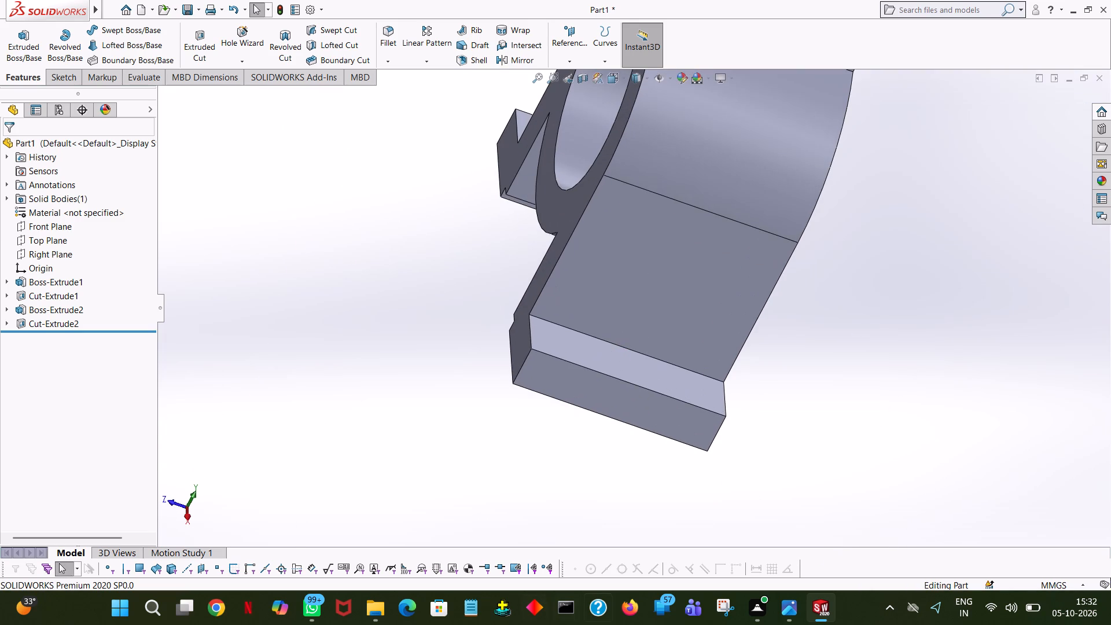
click(385, 32)
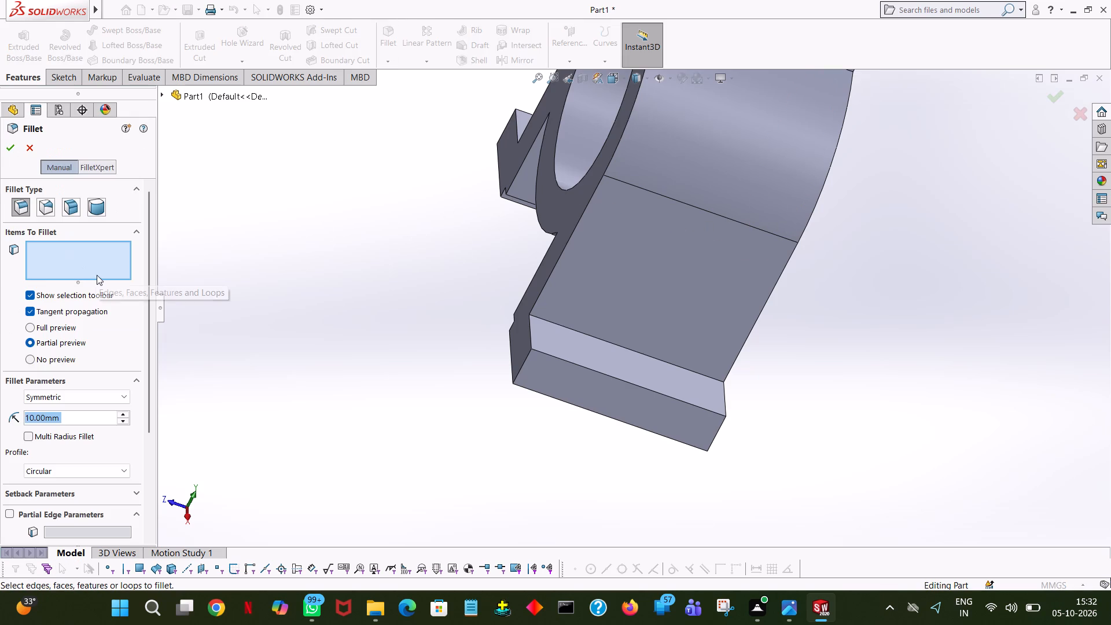
key(1)
text(.6)
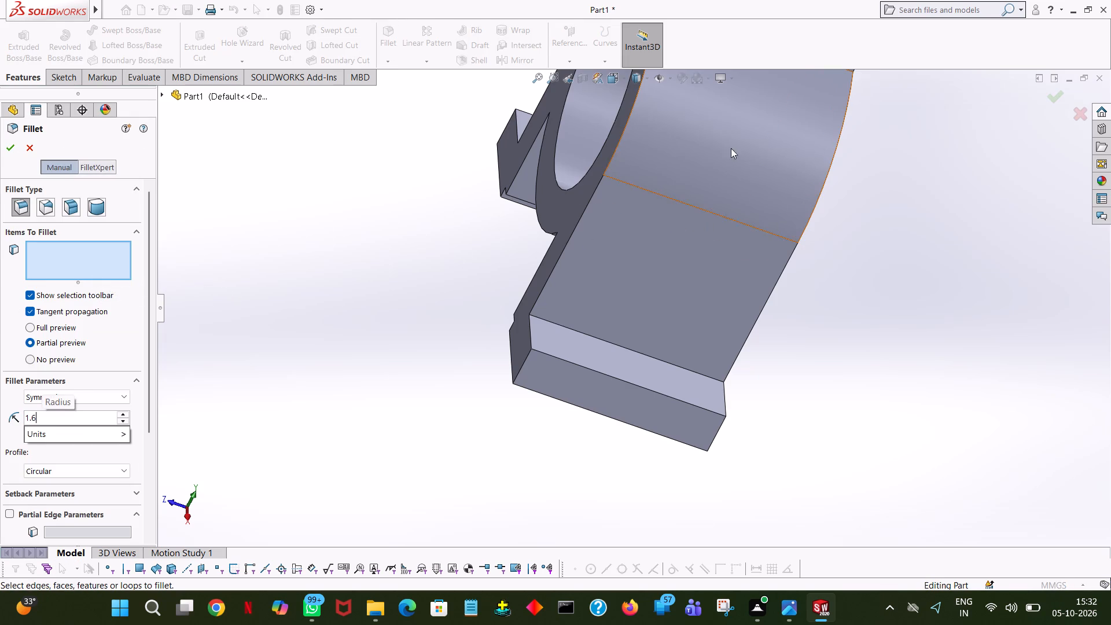
click(256, 195)
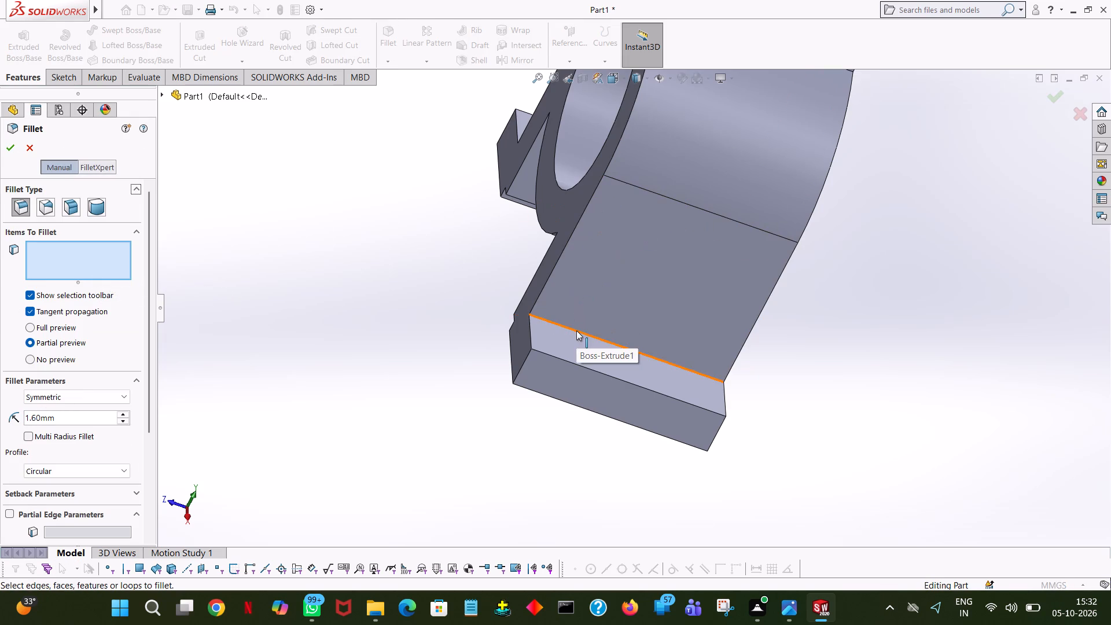
click(577, 329)
middle_drag(423, 234, 467, 293)
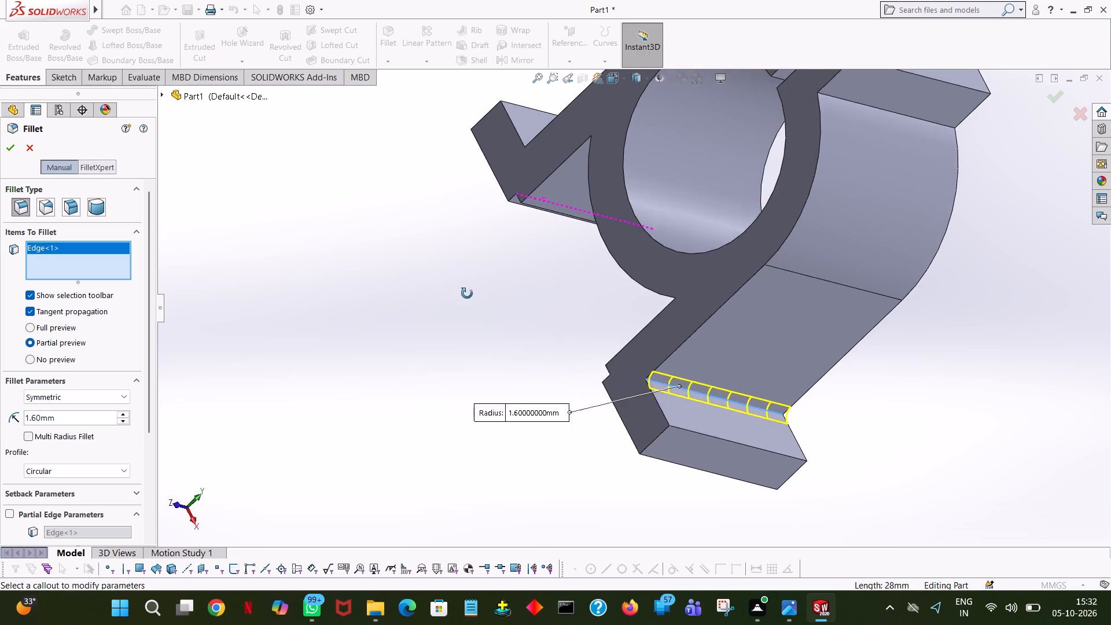
middle_drag(467, 293, 472, 299)
key(Return)
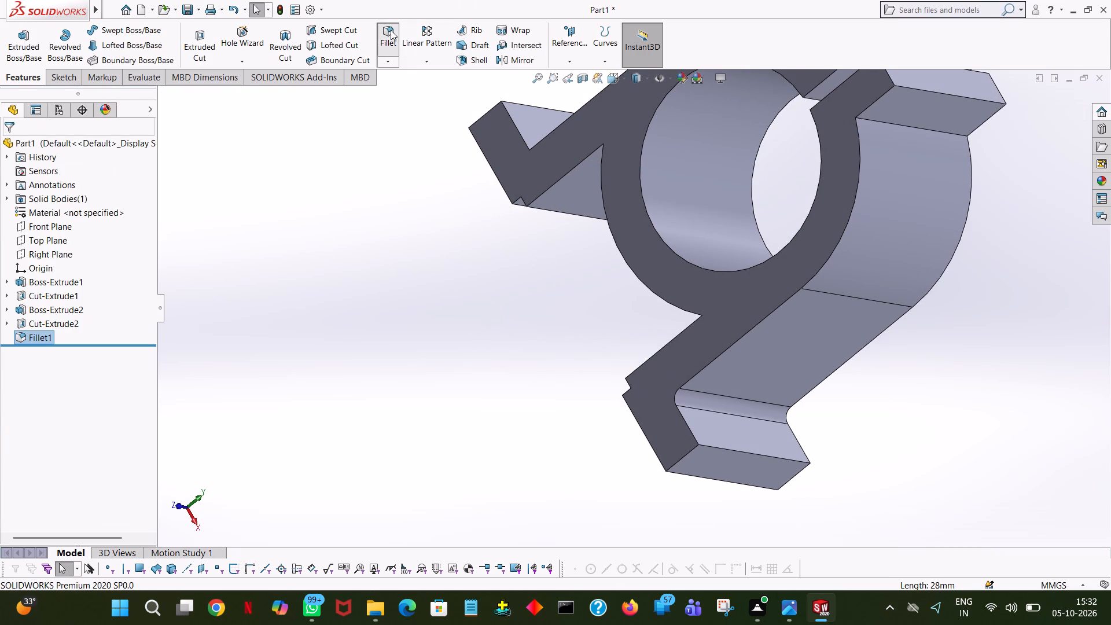
Fillet the matching corner edge between the left leg's outer face and its flange with the same 1.6 mm radius.
click(391, 30)
middle_drag(525, 257, 553, 392)
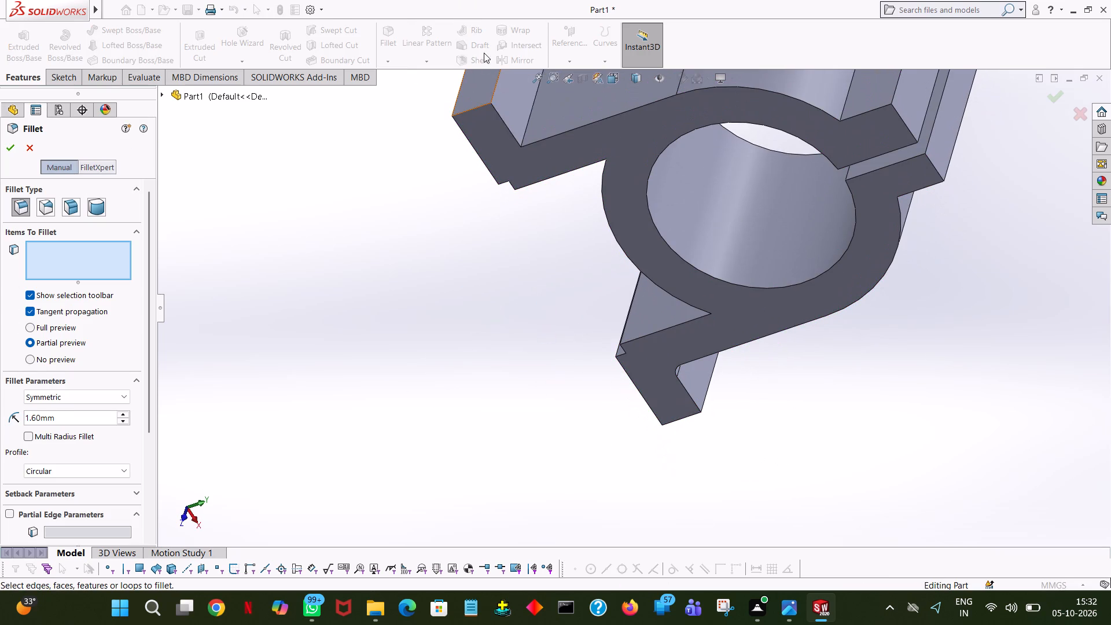
click(533, 106)
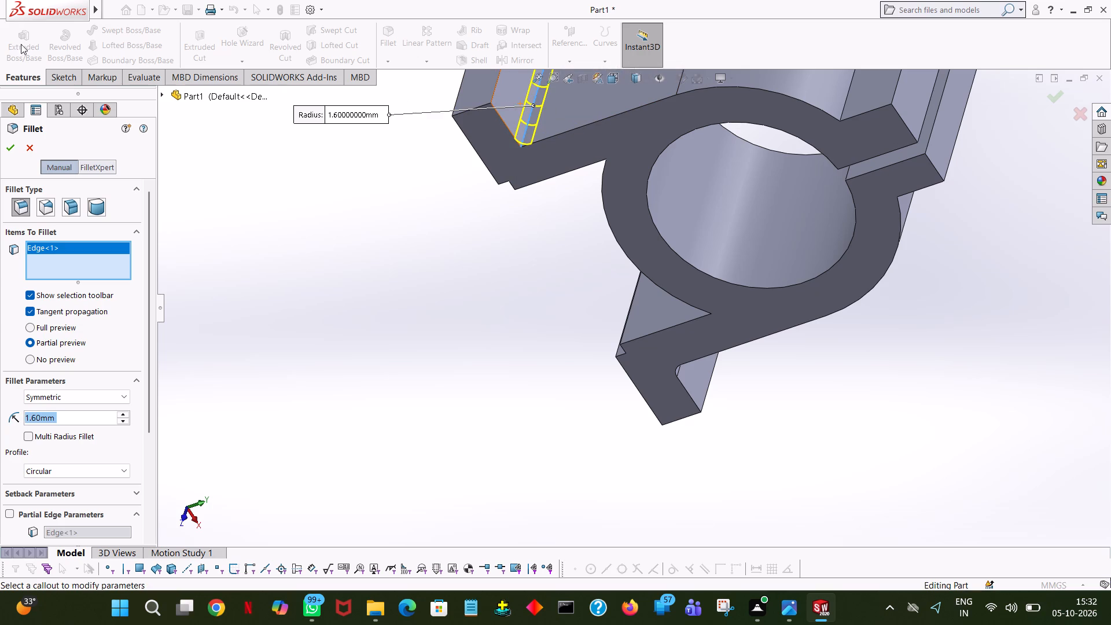
click(13, 149)
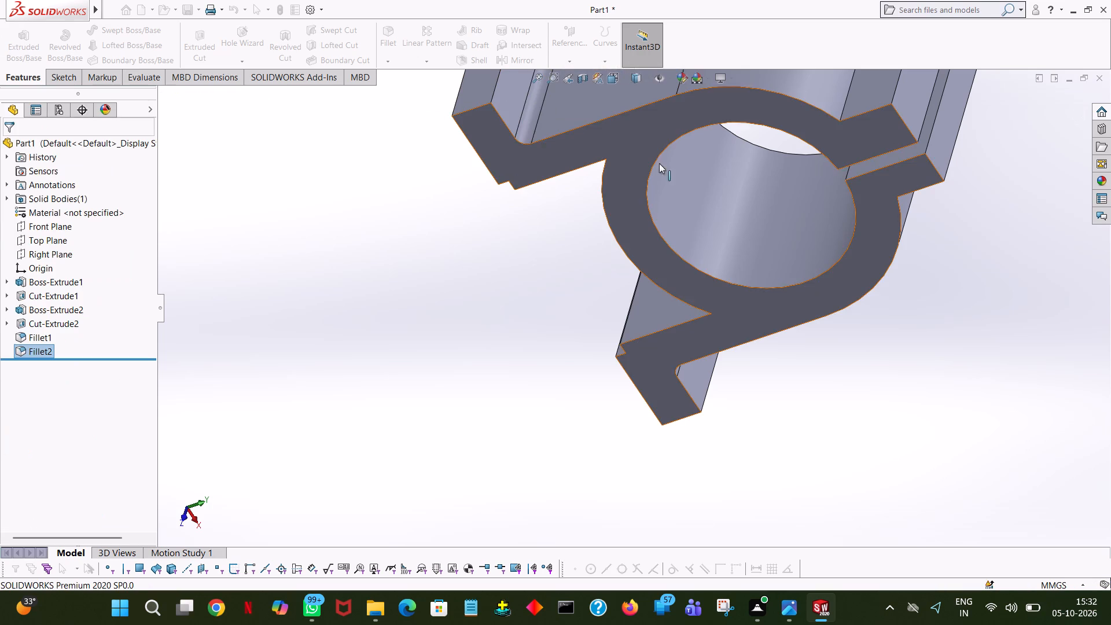
ctrl+scroll(535, 193, down, 3)
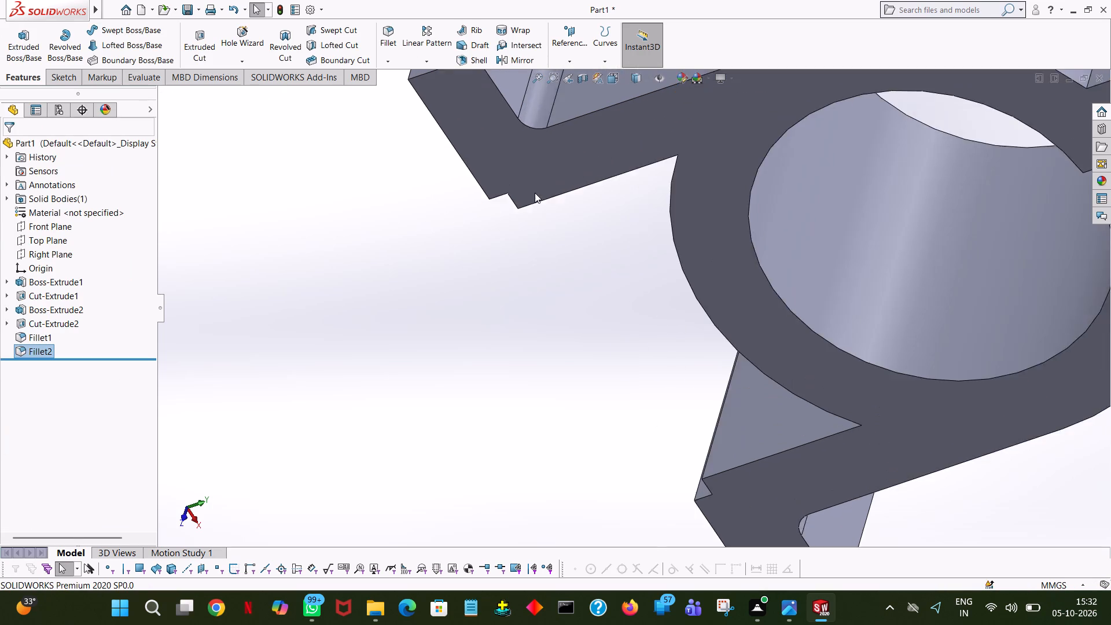
ctrl+scroll(555, 185, up, 7)
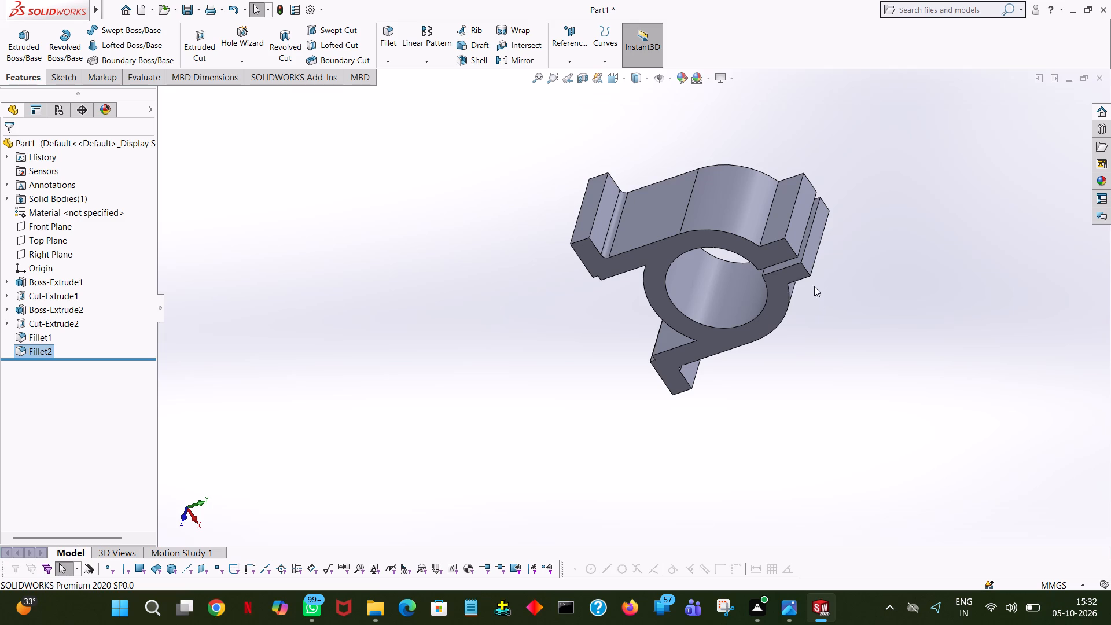
Start an Extruded Cut sketch on the flat outer side face of the slotted top boss.
middle_drag(823, 356, 734, 235)
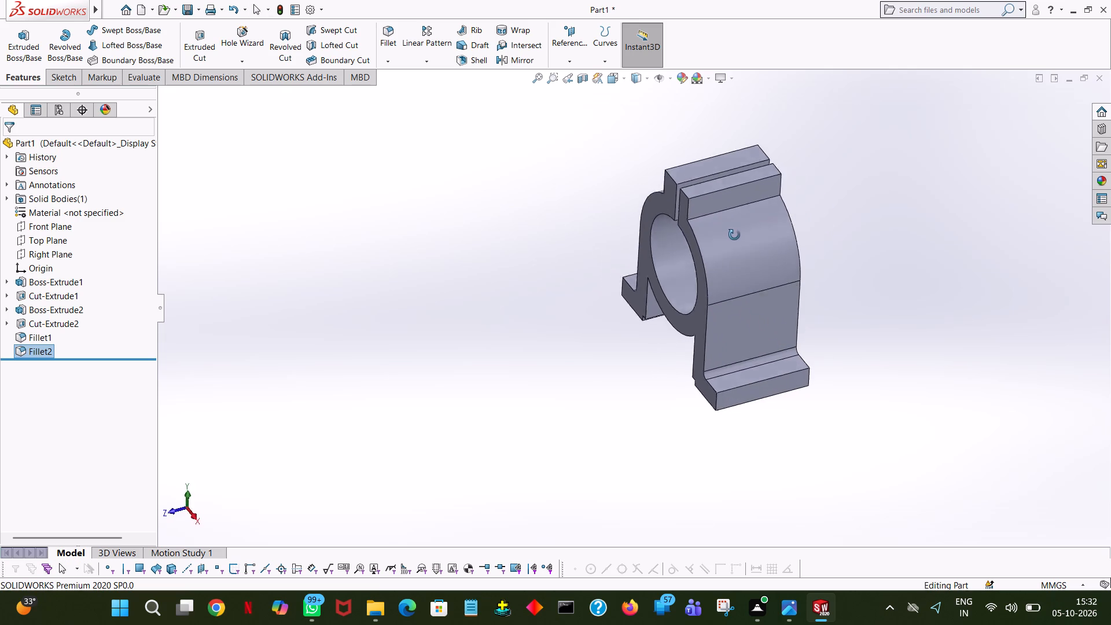
middle_drag(734, 235, 693, 197)
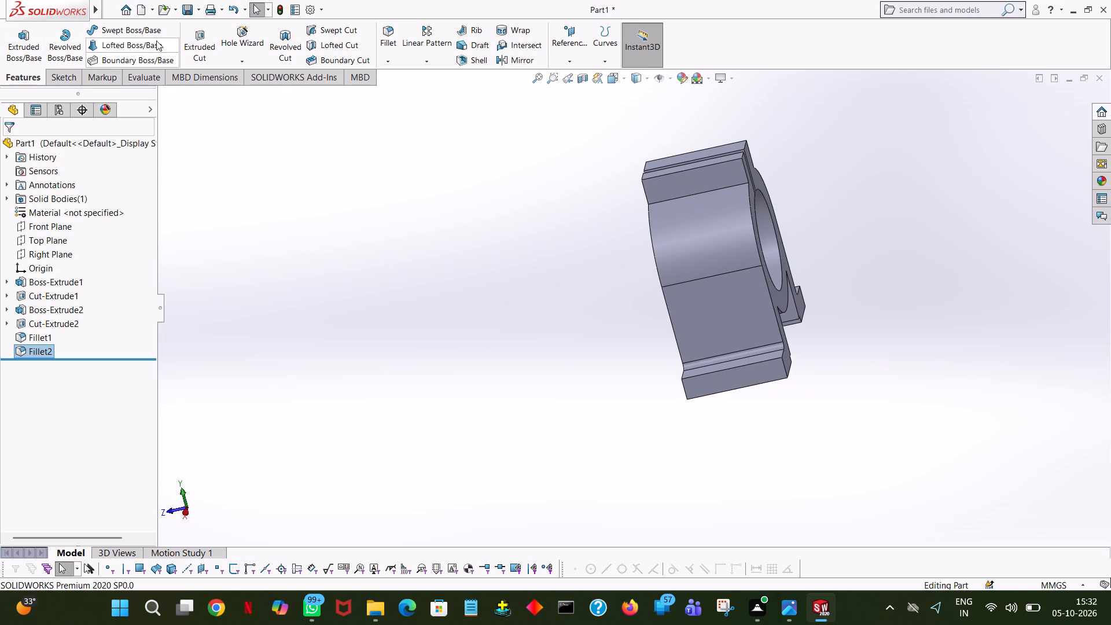
click(198, 40)
click(691, 178)
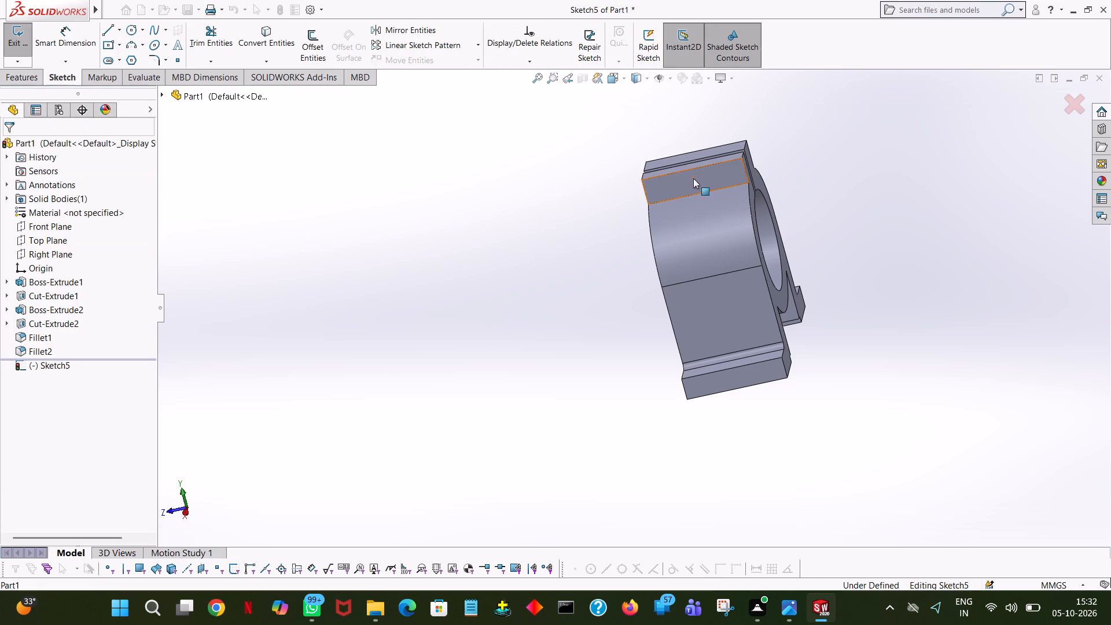
key(space)
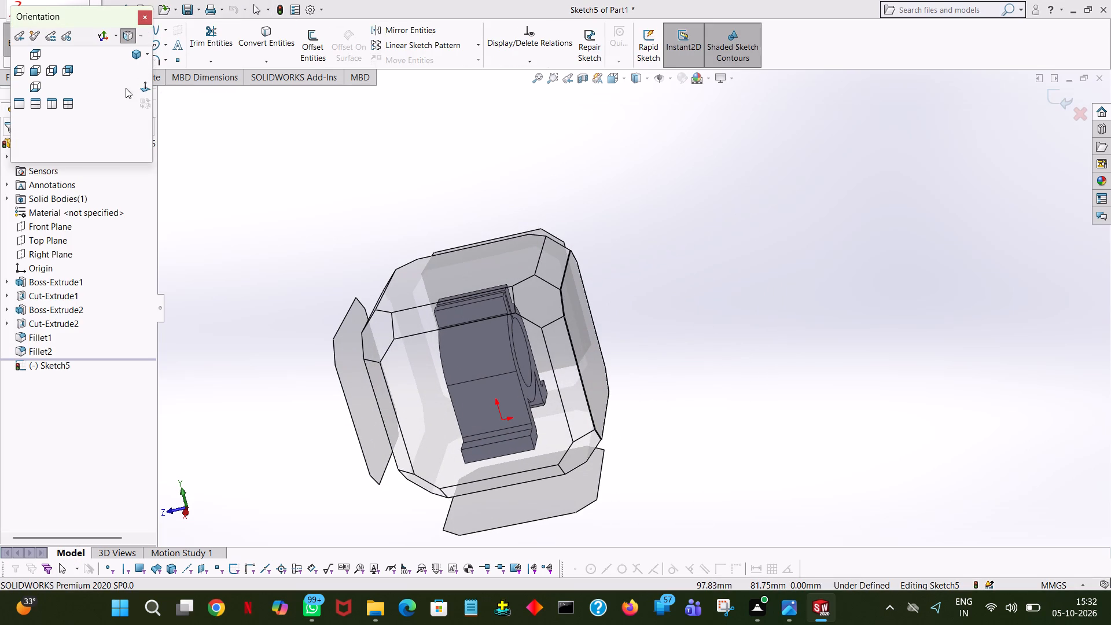
click(143, 82)
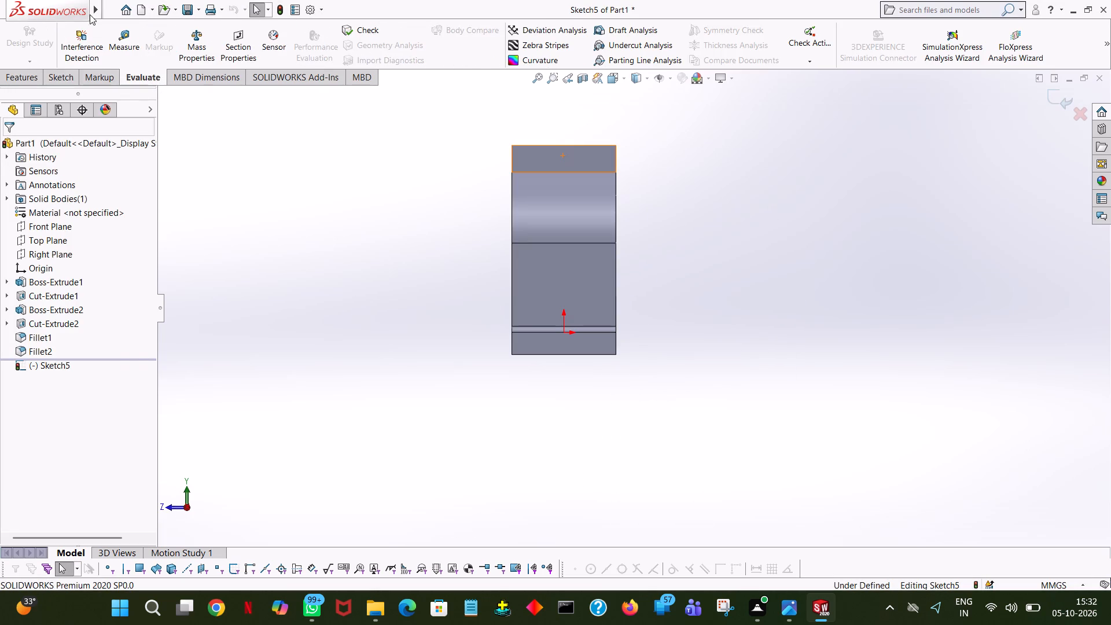
click(852, 186)
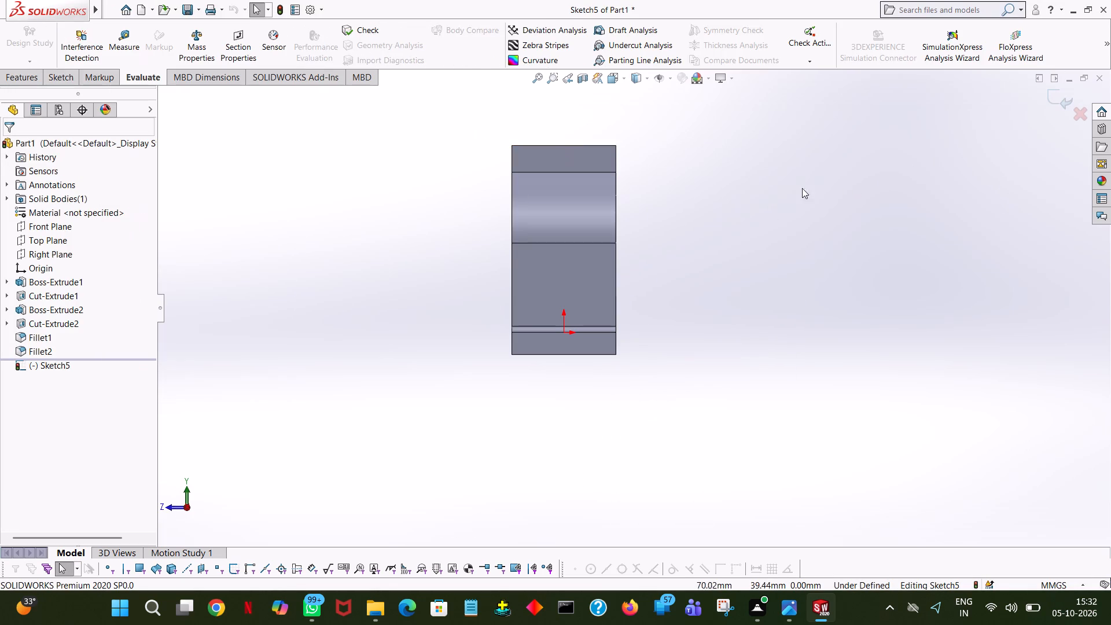
click(57, 79)
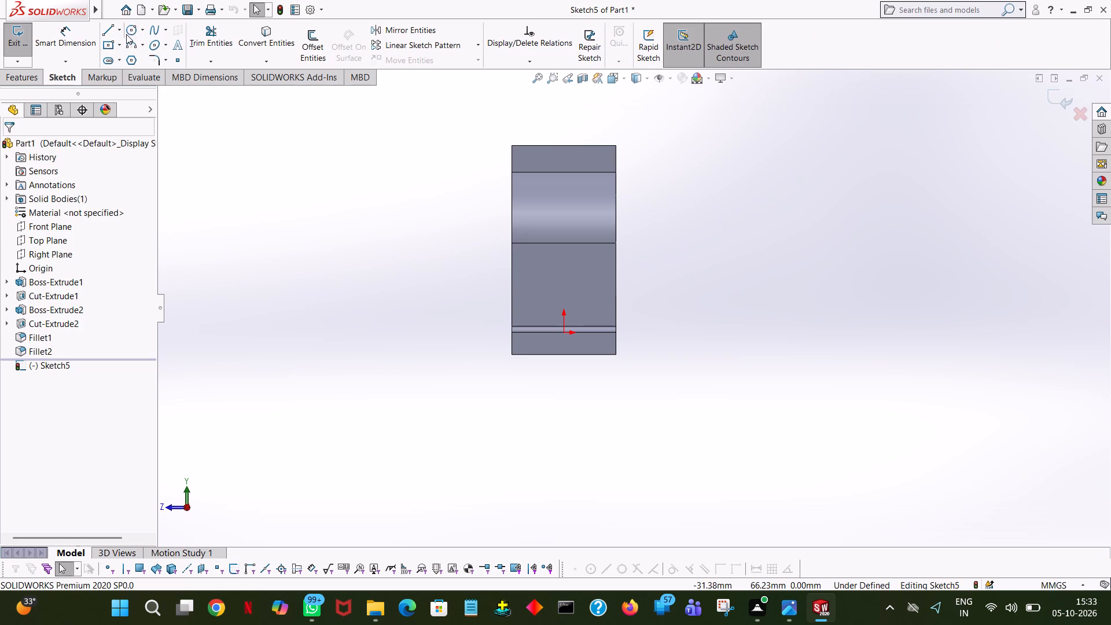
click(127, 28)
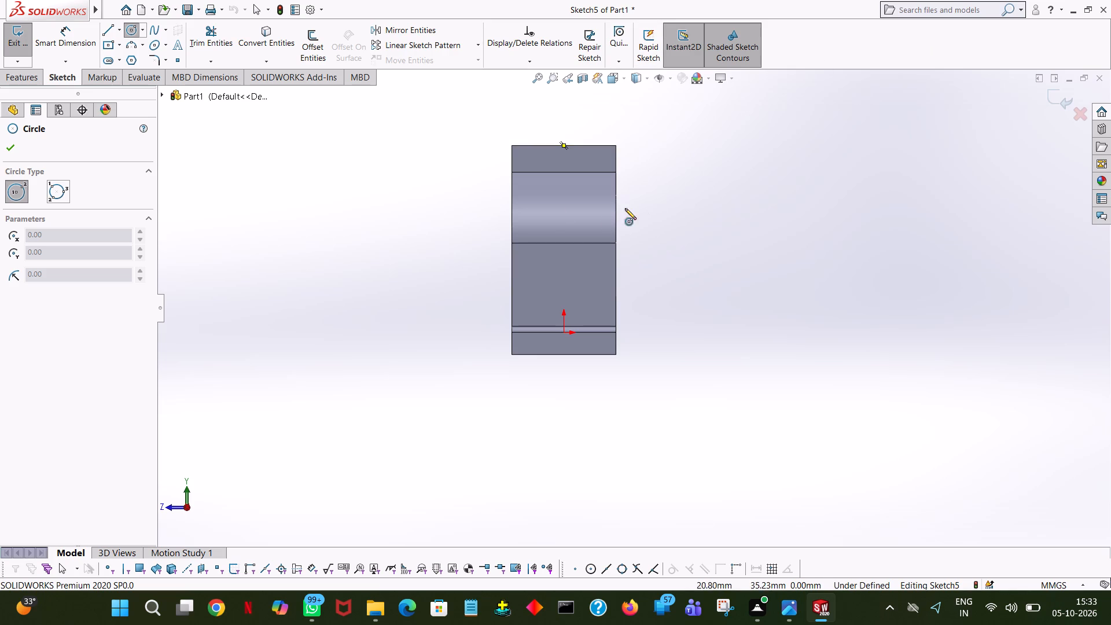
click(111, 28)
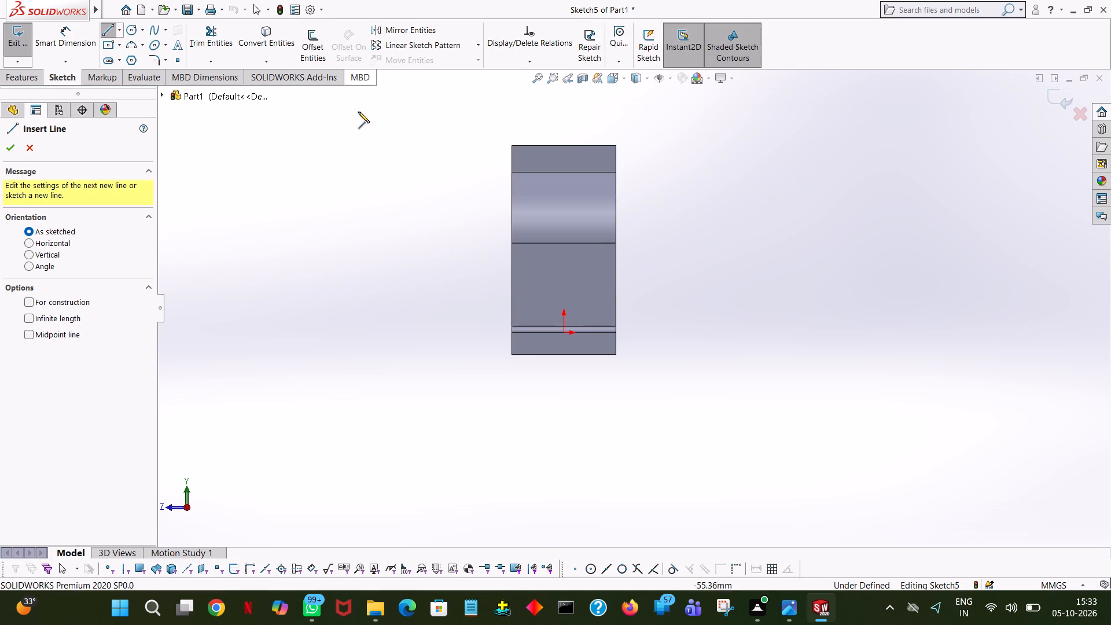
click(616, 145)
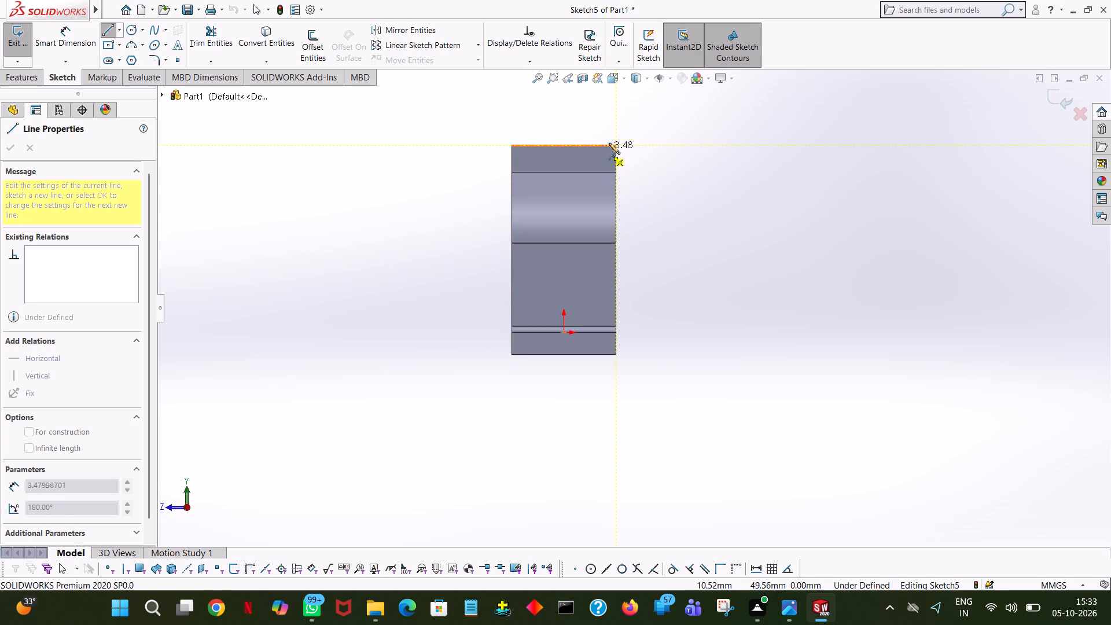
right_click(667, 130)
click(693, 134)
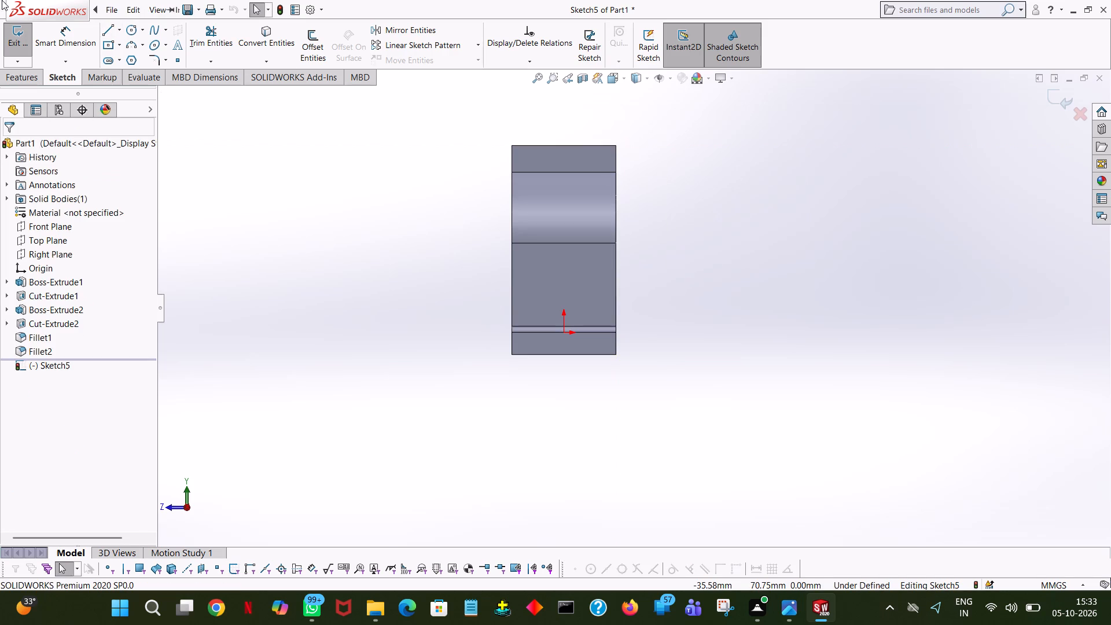
Sketch a 5.5 mm horizontal line inward from the middle of the boss face's rear vertical edge.
click(111, 31)
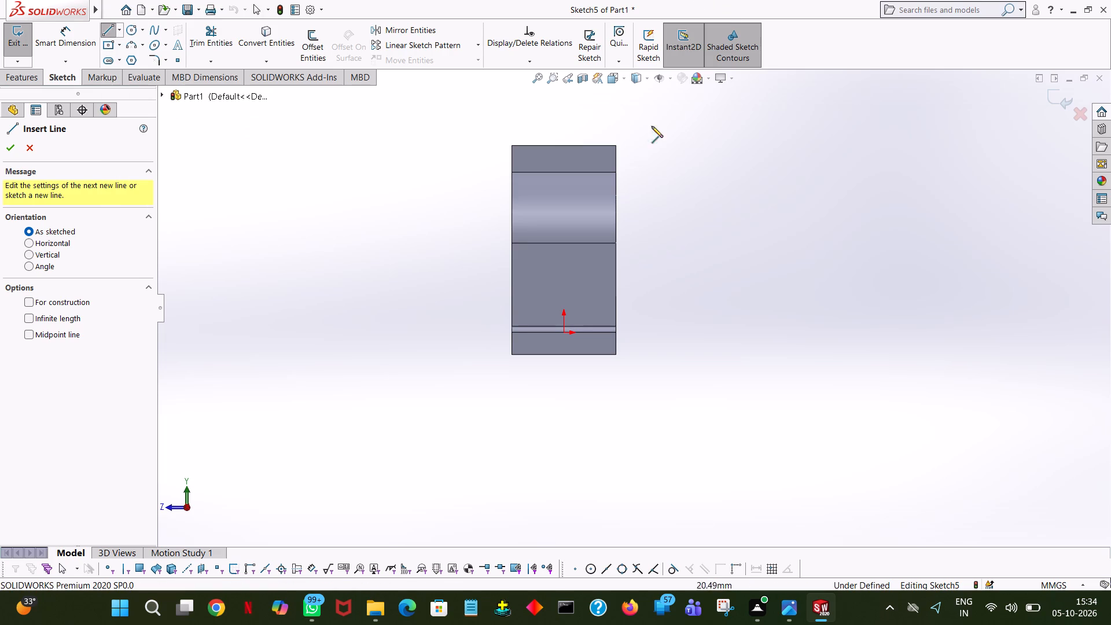
click(616, 158)
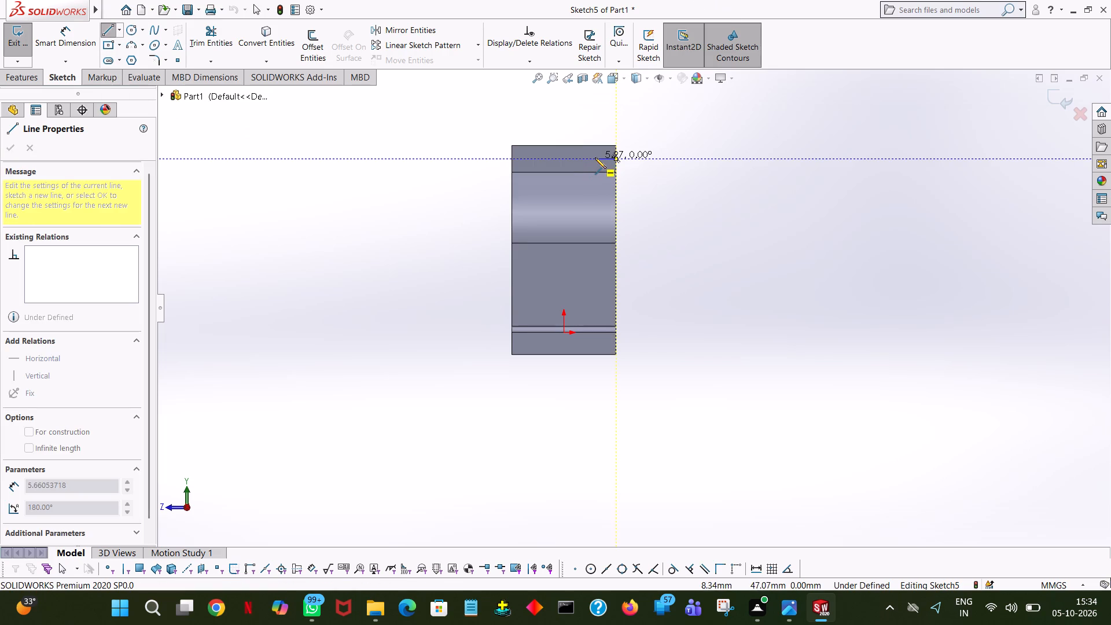
click(595, 157)
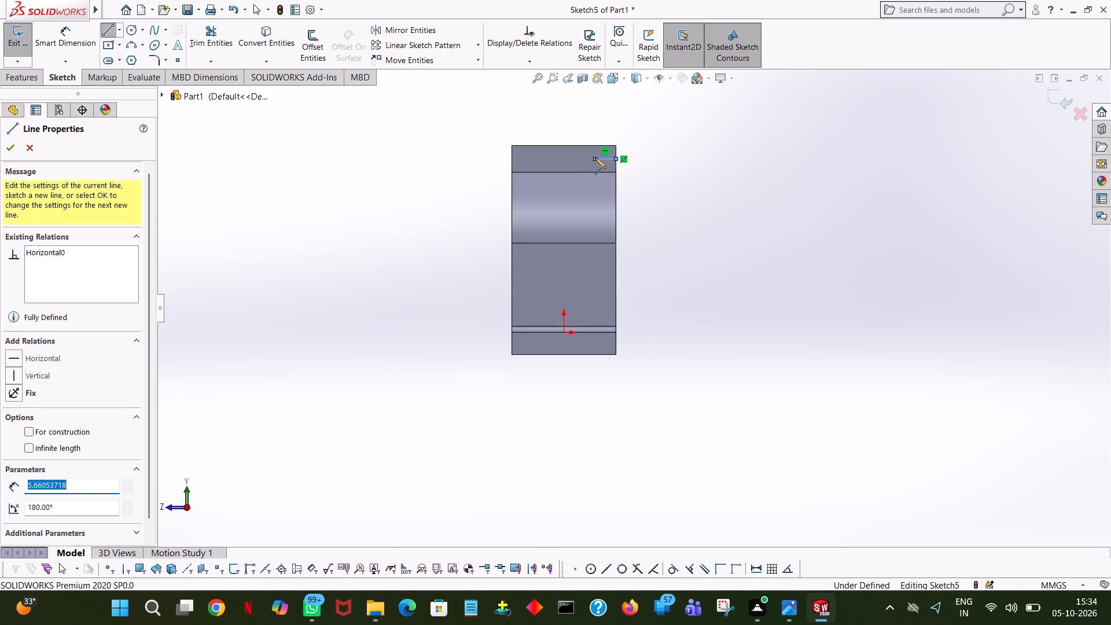
text(5.5)
key(Return)
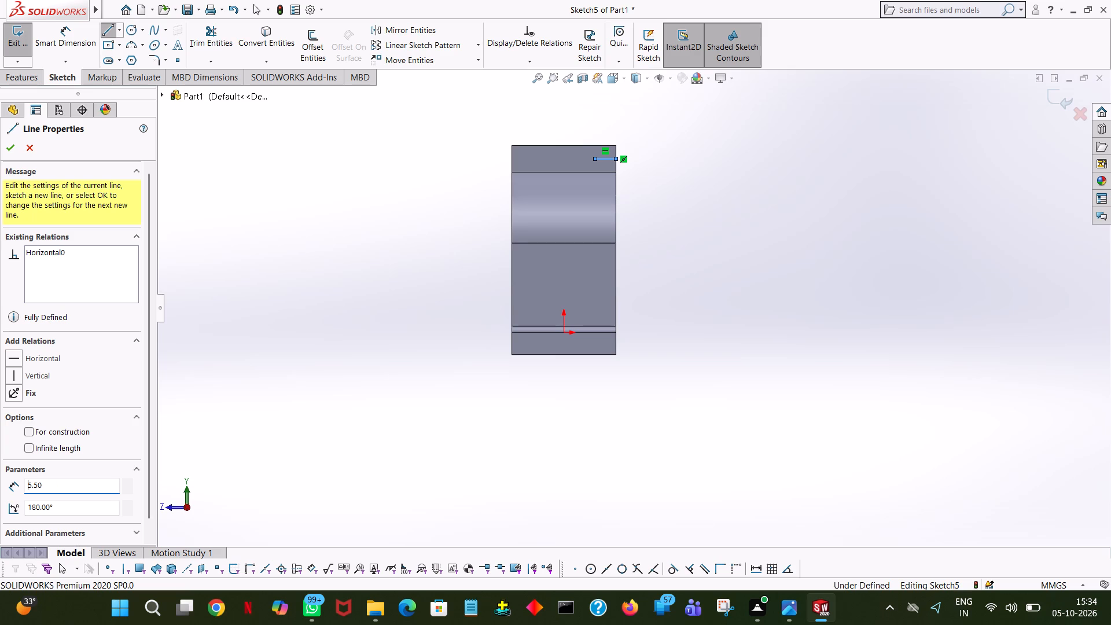
right_click(595, 157)
click(609, 166)
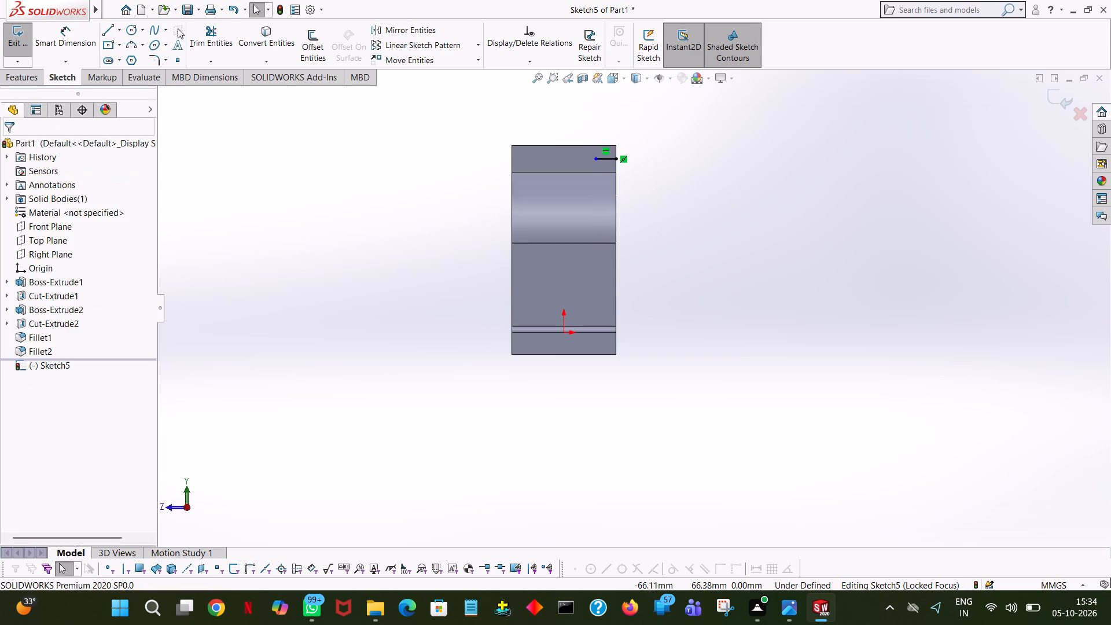
Sketch a circle of 2 mm radius centred on the inner end of the 5.5 mm line.
click(134, 24)
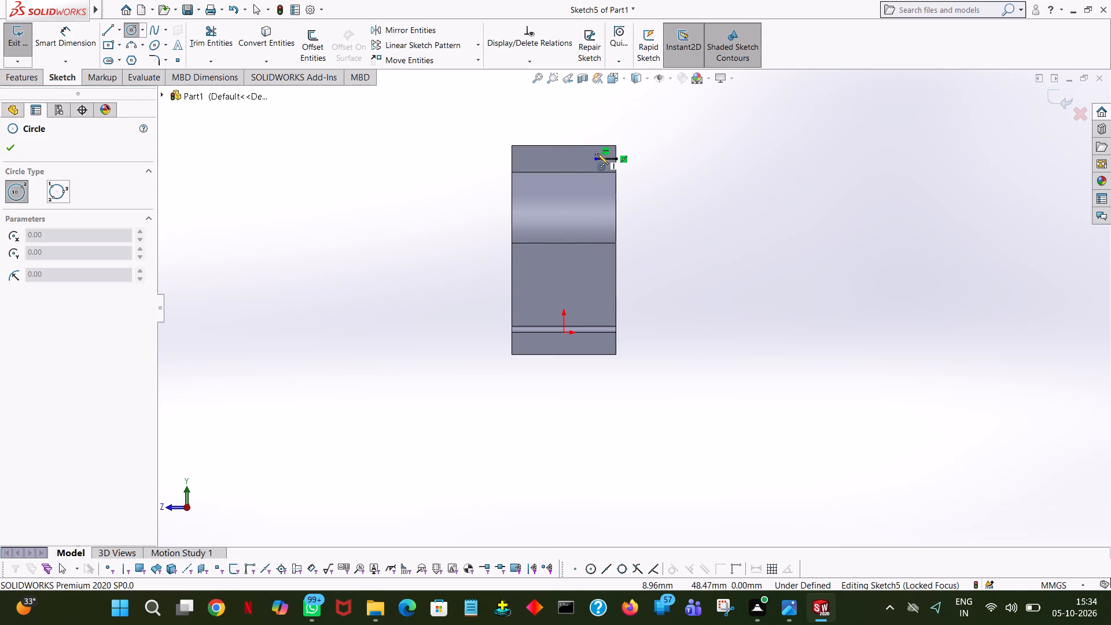
click(597, 159)
click(595, 151)
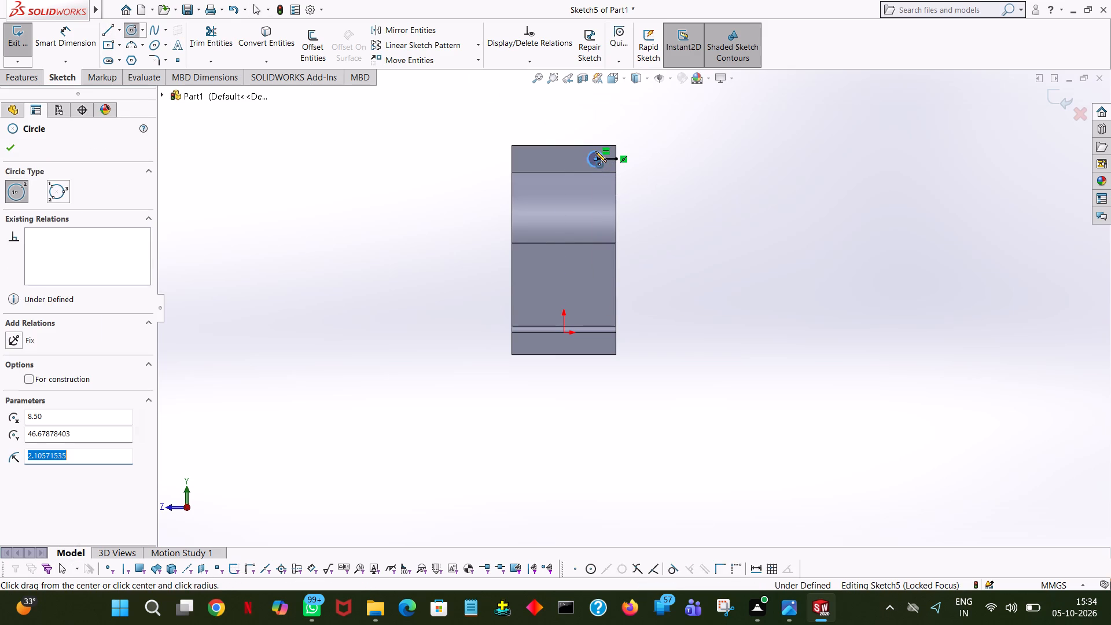
key(4)
key(Return)
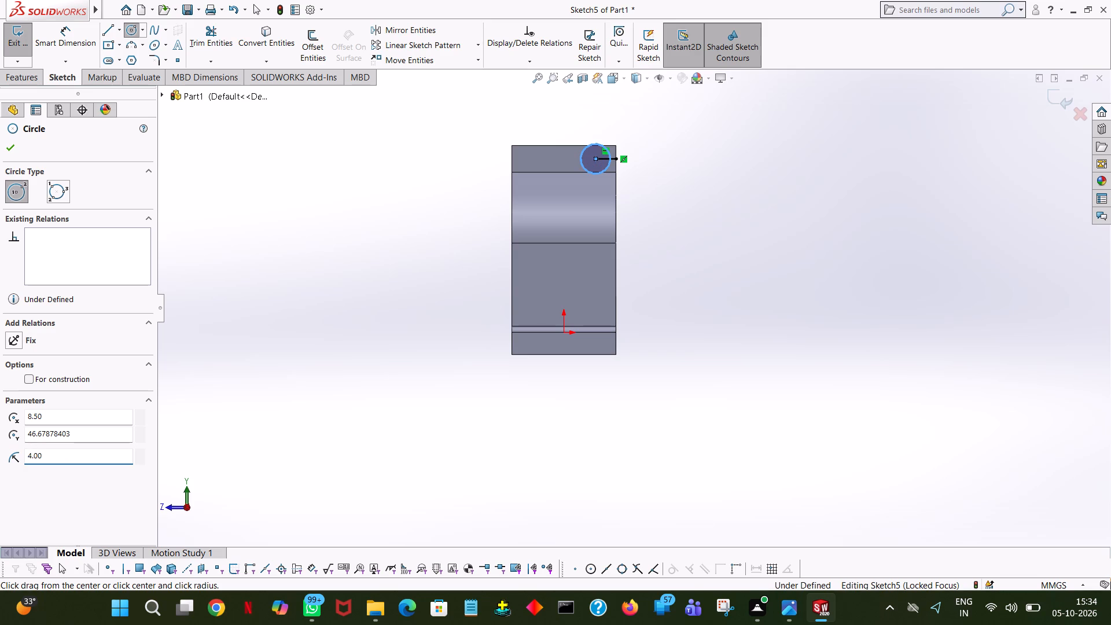
triple_click(51, 455)
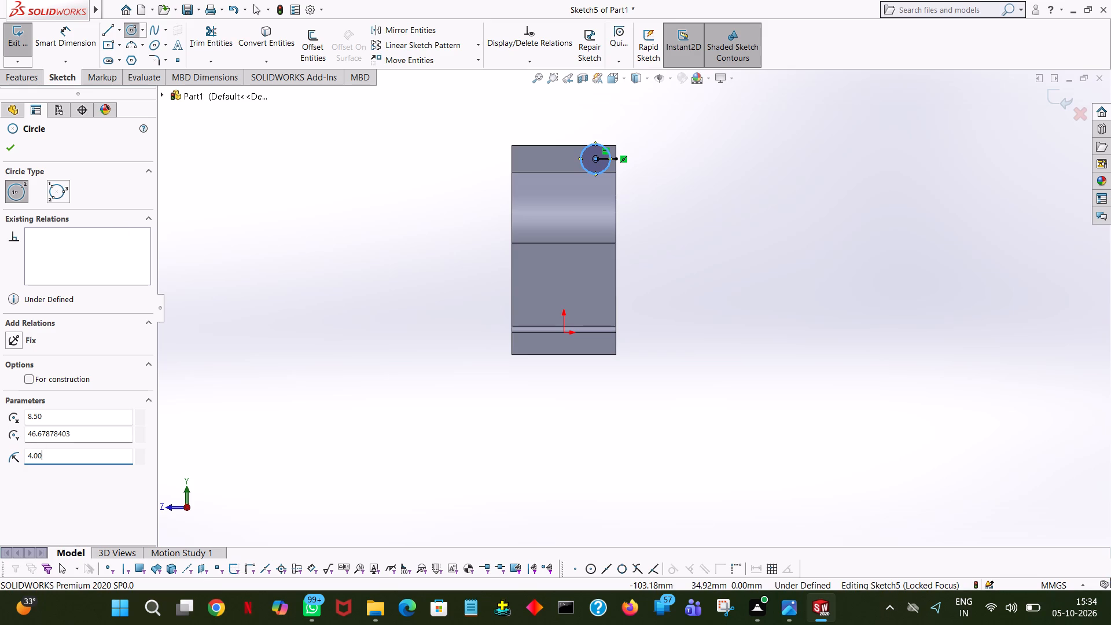
key(2)
key(Return)
click(16, 152)
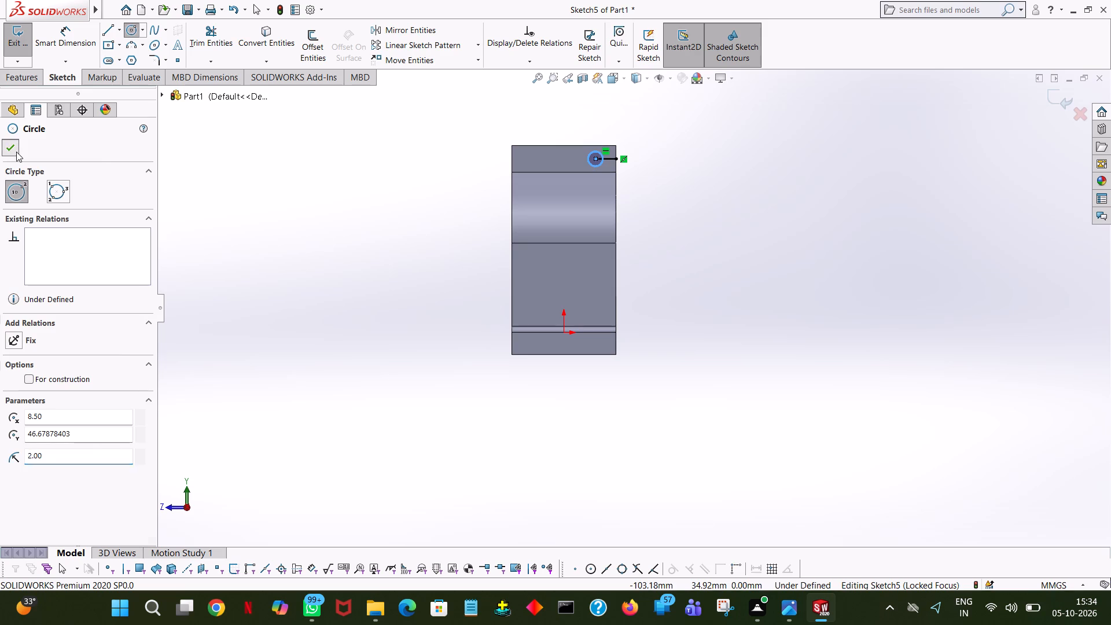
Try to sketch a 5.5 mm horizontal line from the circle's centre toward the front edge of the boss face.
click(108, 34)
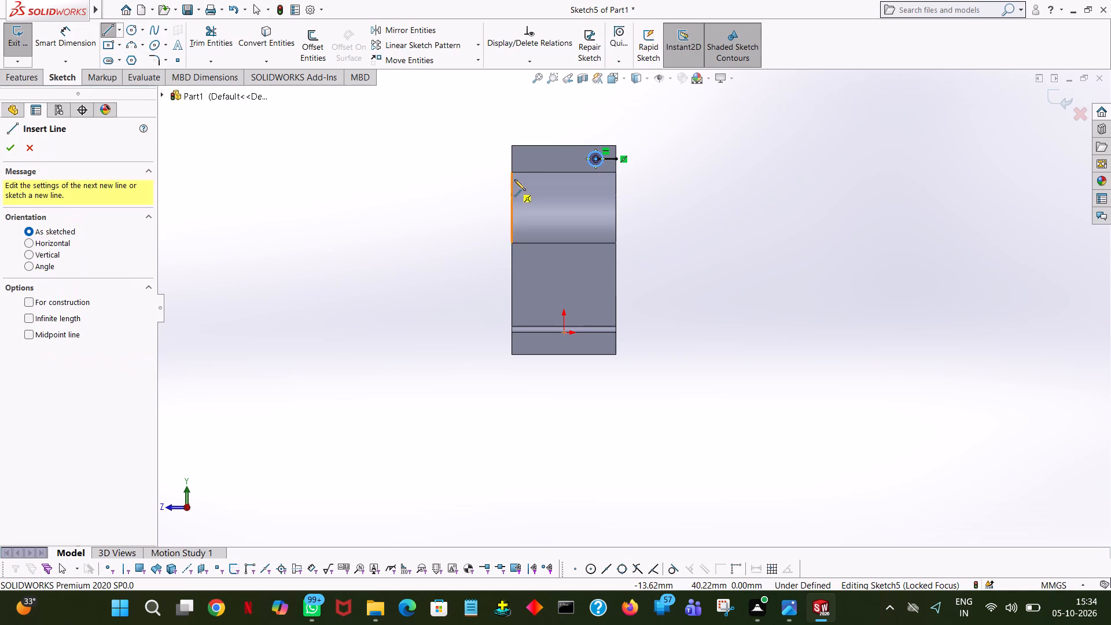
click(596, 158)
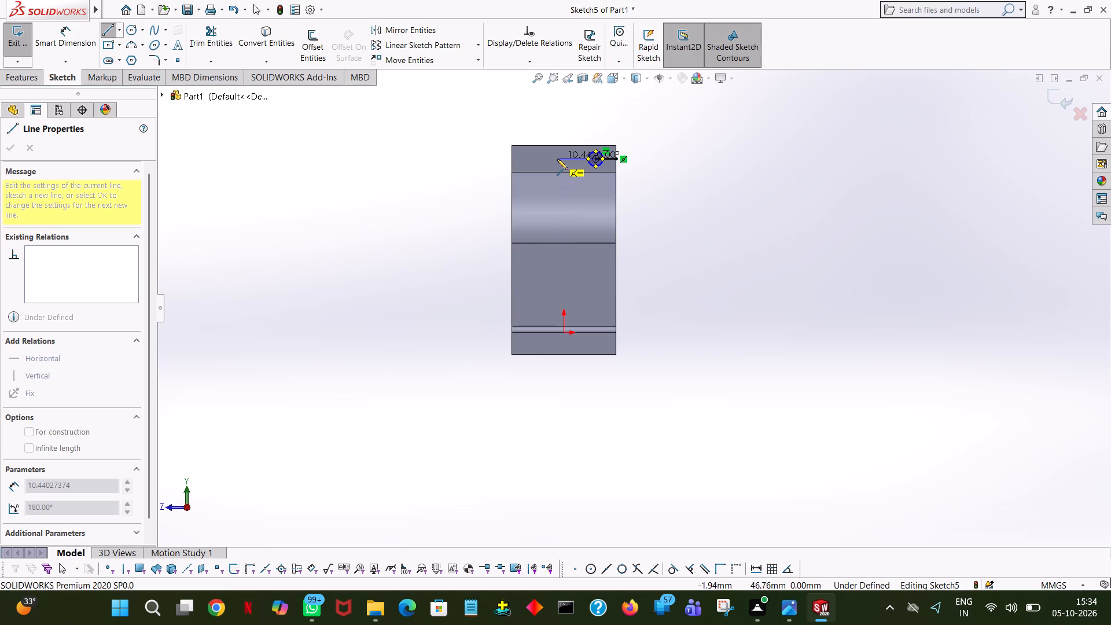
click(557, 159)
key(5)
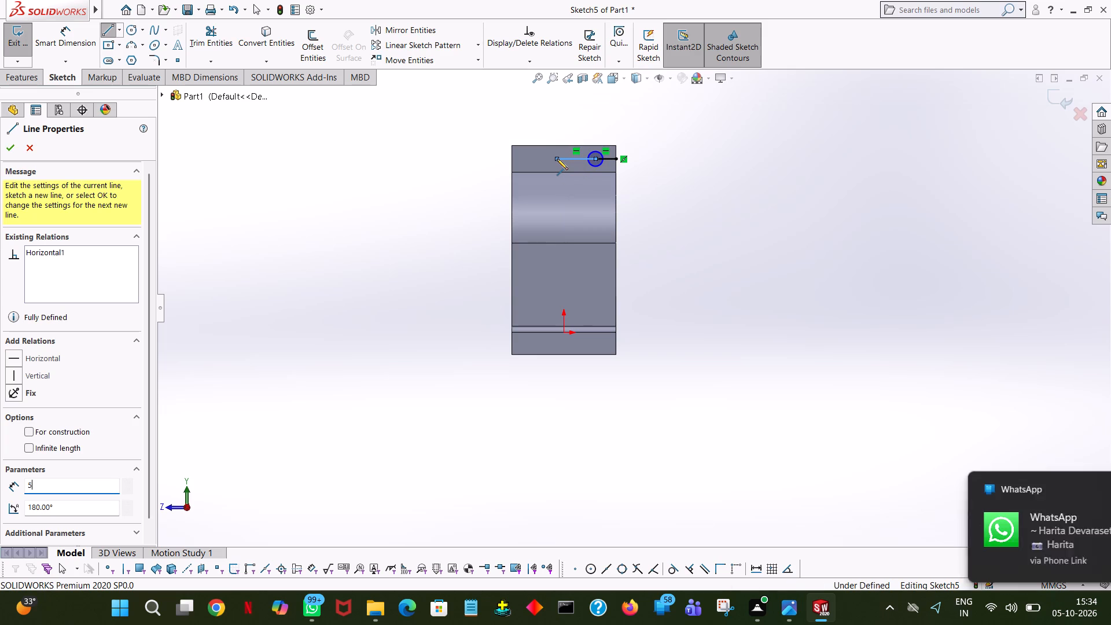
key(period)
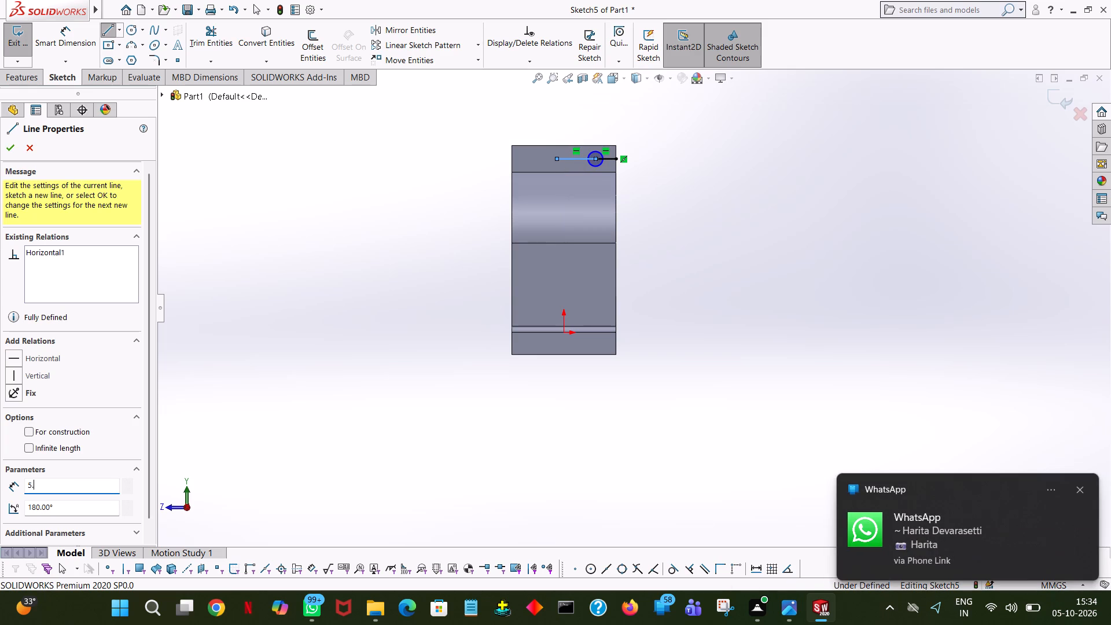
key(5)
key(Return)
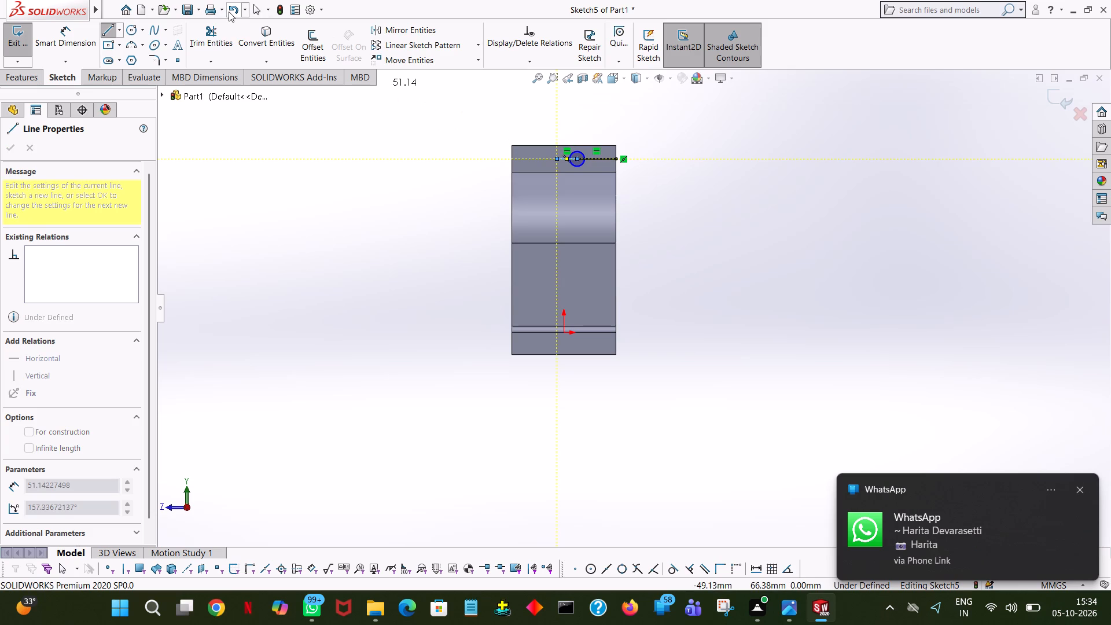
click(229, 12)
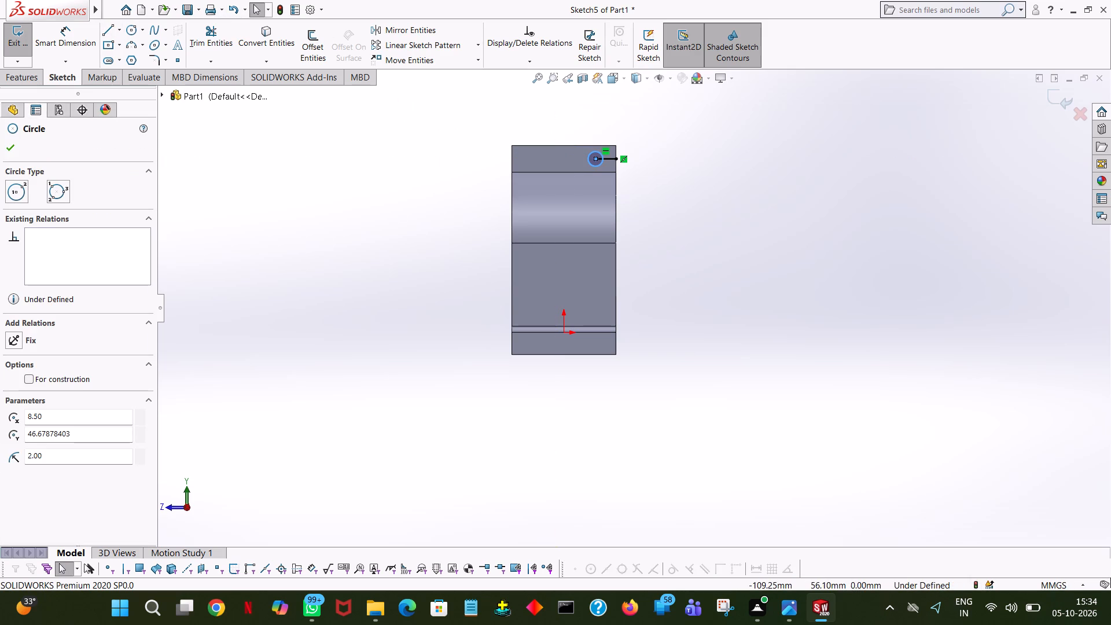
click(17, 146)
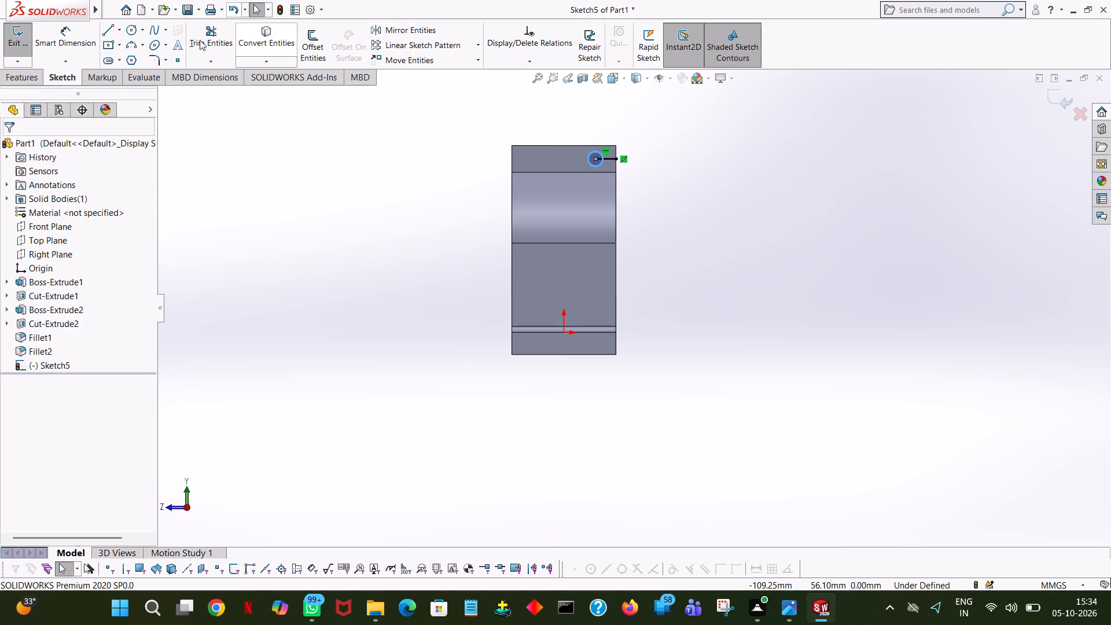
Sketch a 5.5 mm horizontal line inward from the boss face's front vertical edge, level with the circle's centre.
click(110, 32)
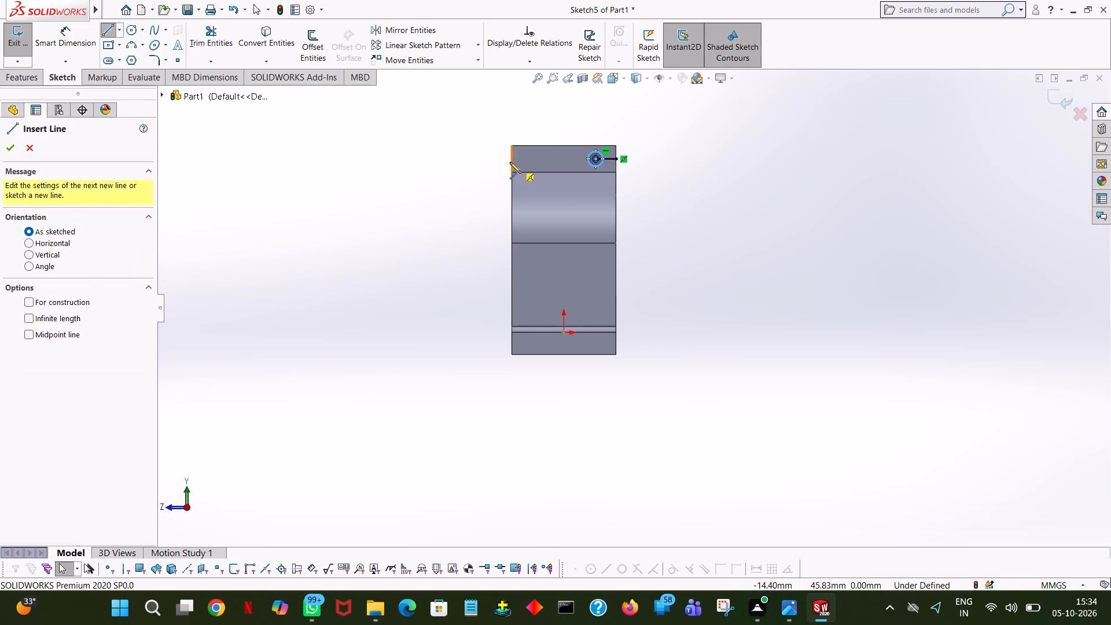
click(512, 160)
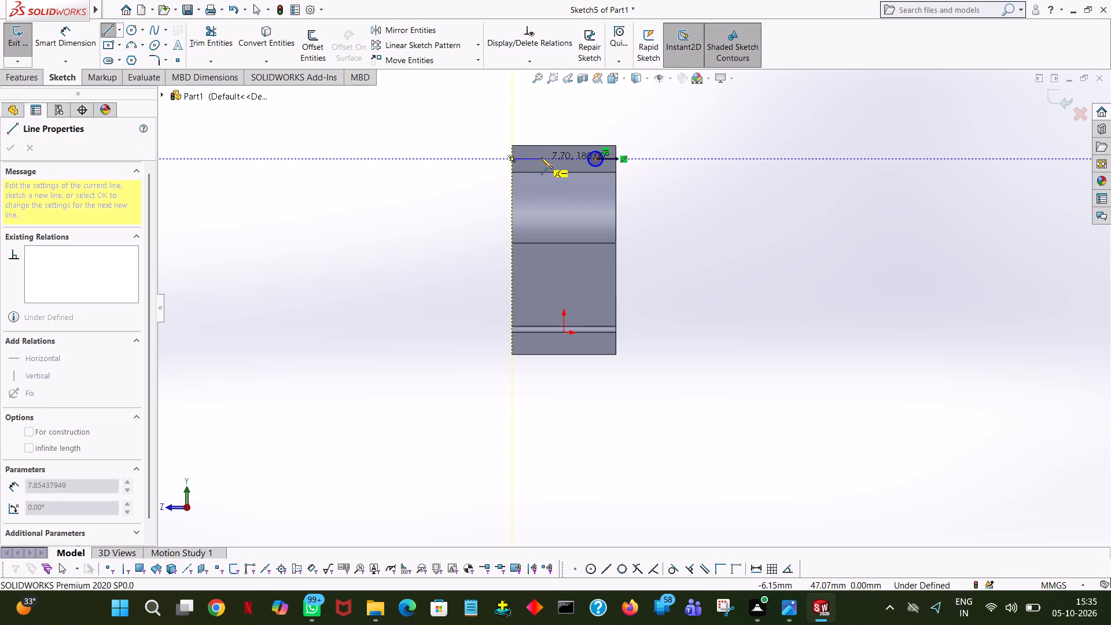
click(541, 158)
text(5.5)
key(Return)
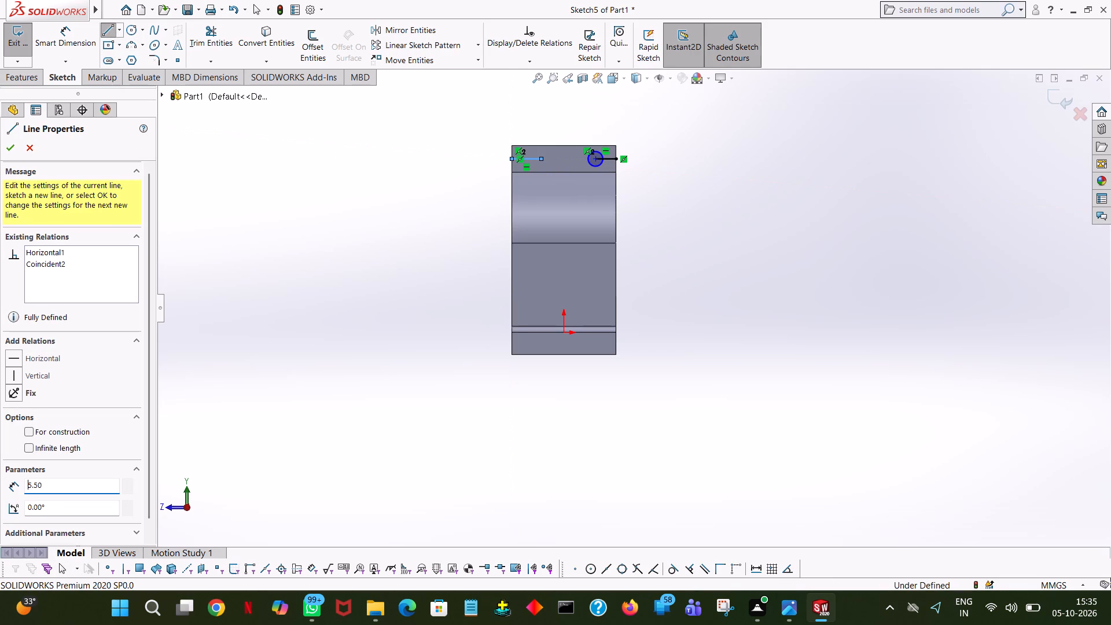
right_click(541, 158)
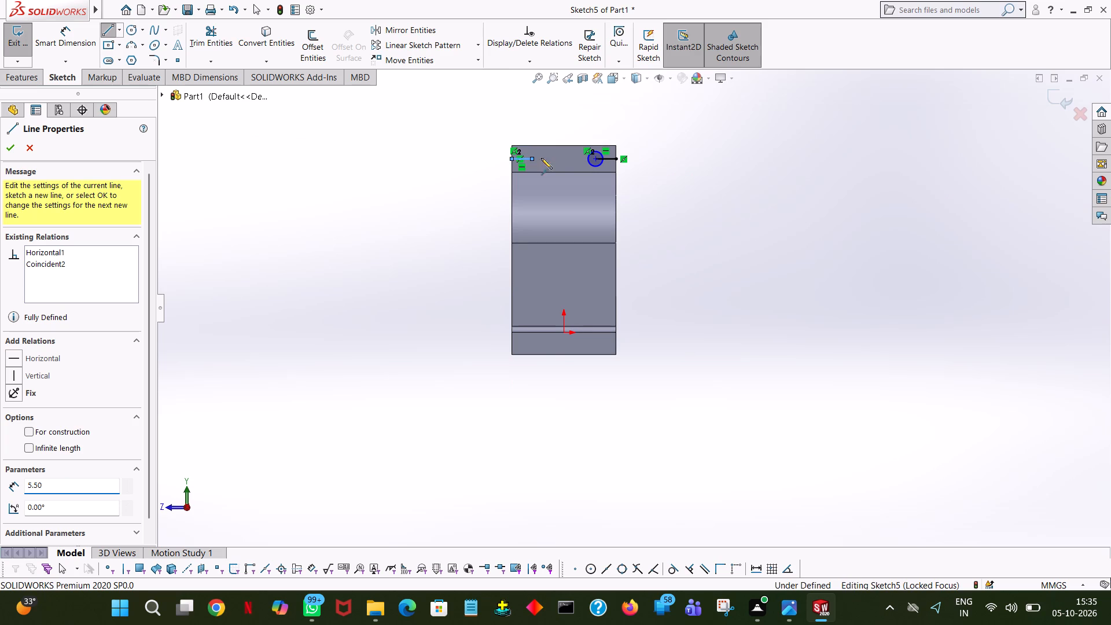
click(567, 168)
click(382, 155)
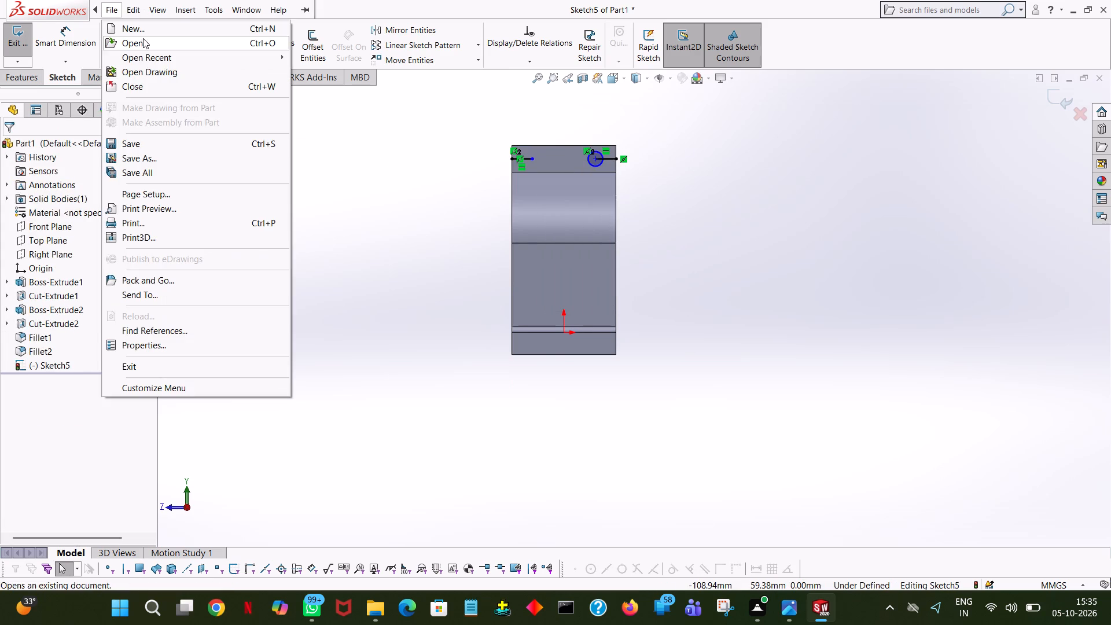
Sketch a circle of 2 mm radius centred on the inner end of the front 5.5 mm line.
click(414, 134)
click(133, 34)
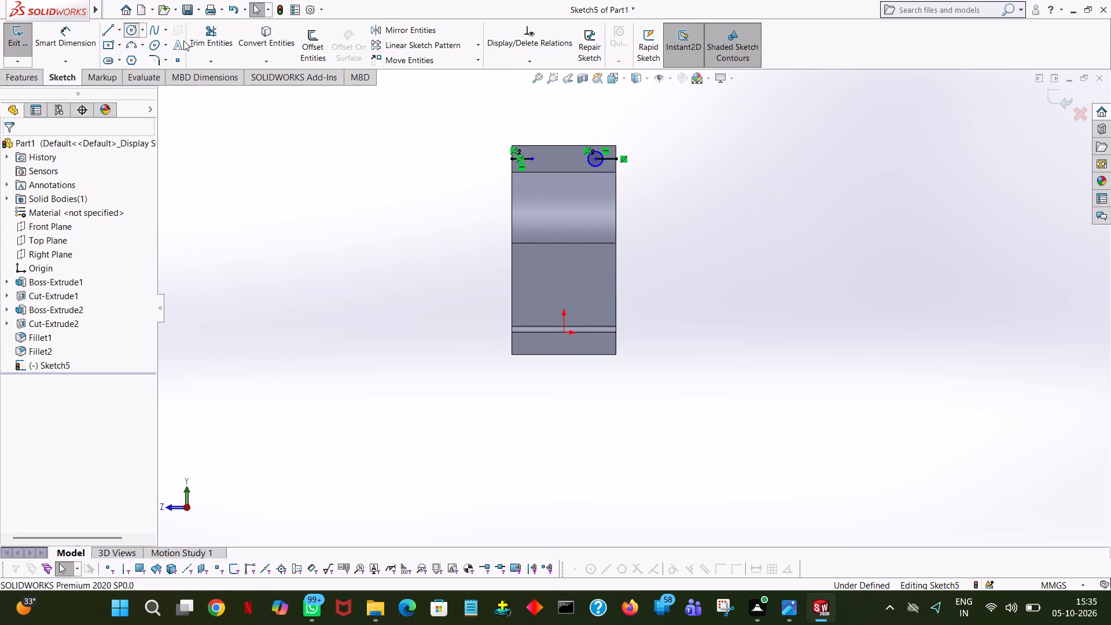
click(532, 159)
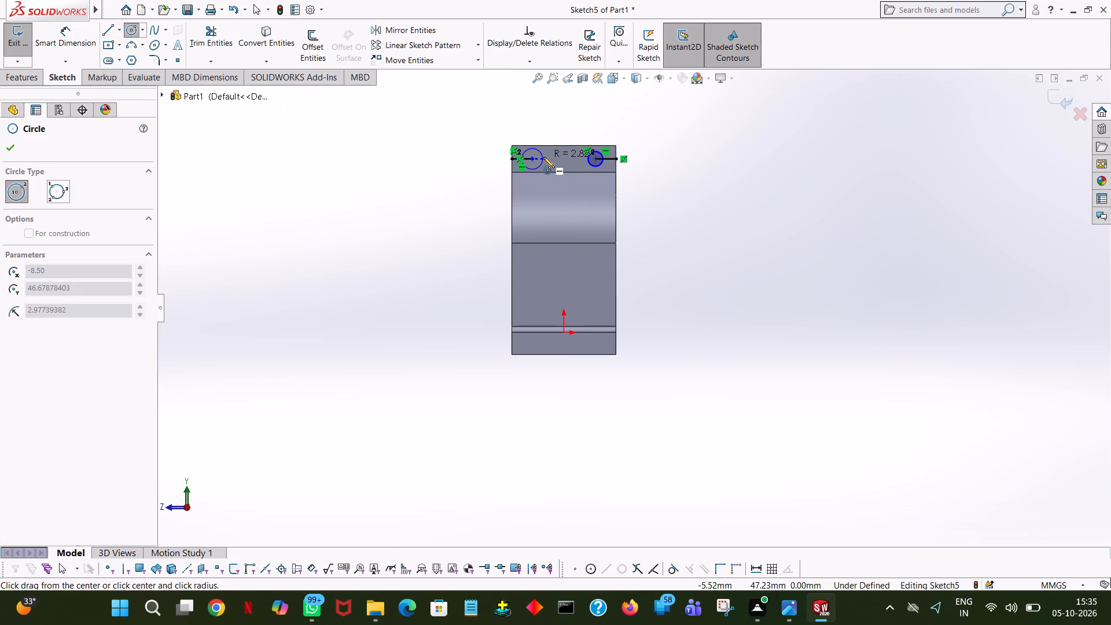
click(543, 157)
key(2)
key(Return)
right_click(543, 157)
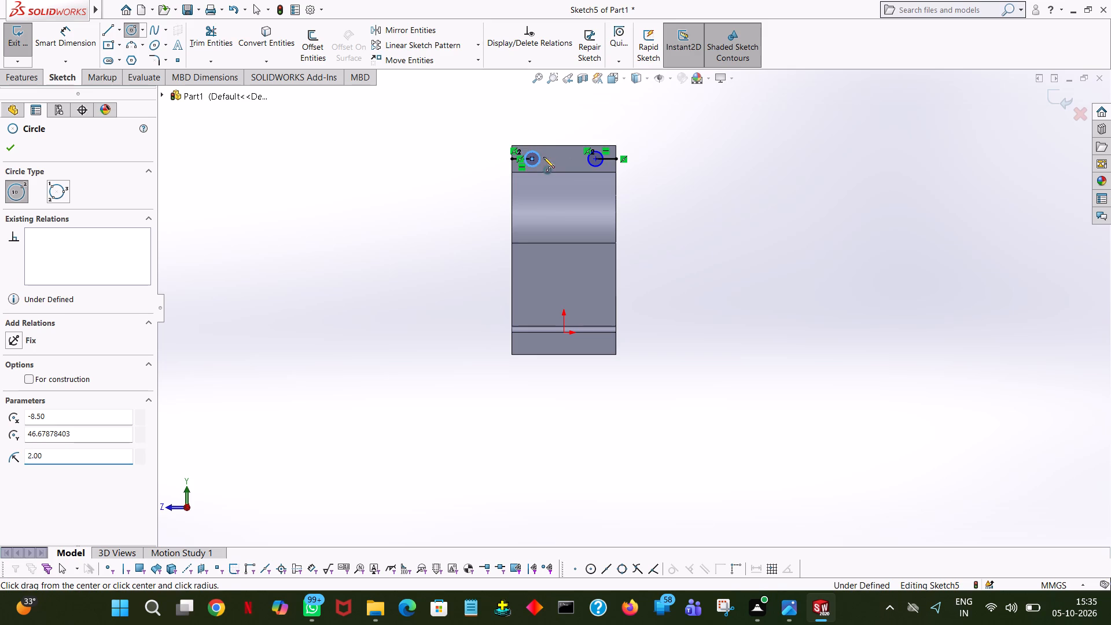
click(569, 164)
click(740, 164)
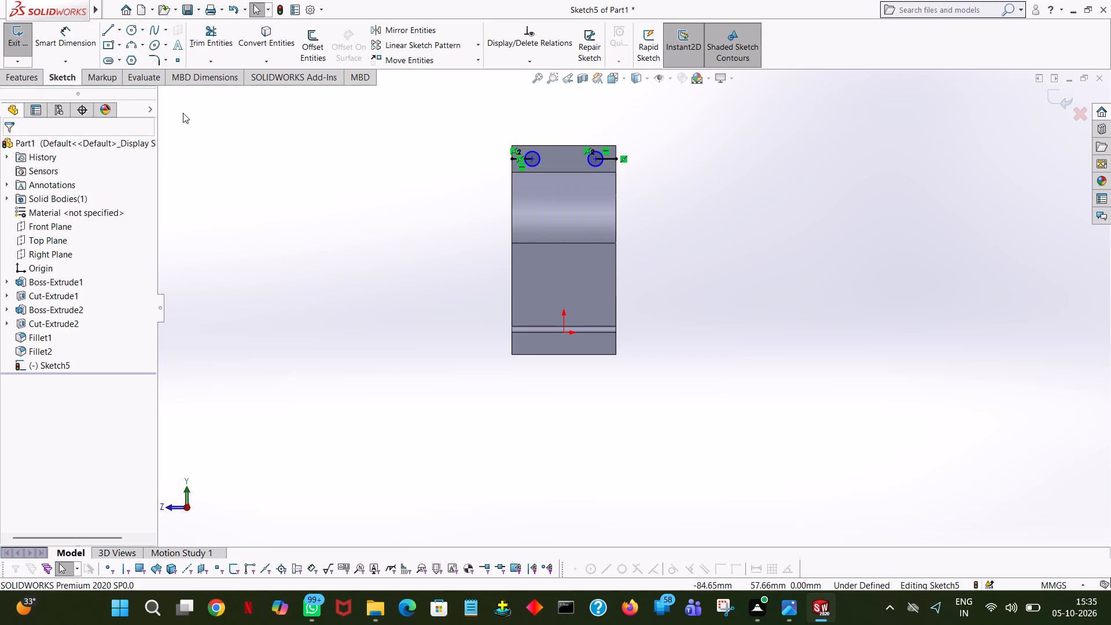
Sketch a circle of 2 mm radius midway between the two existing circles, level with their centres and vertically above the origin.
click(111, 32)
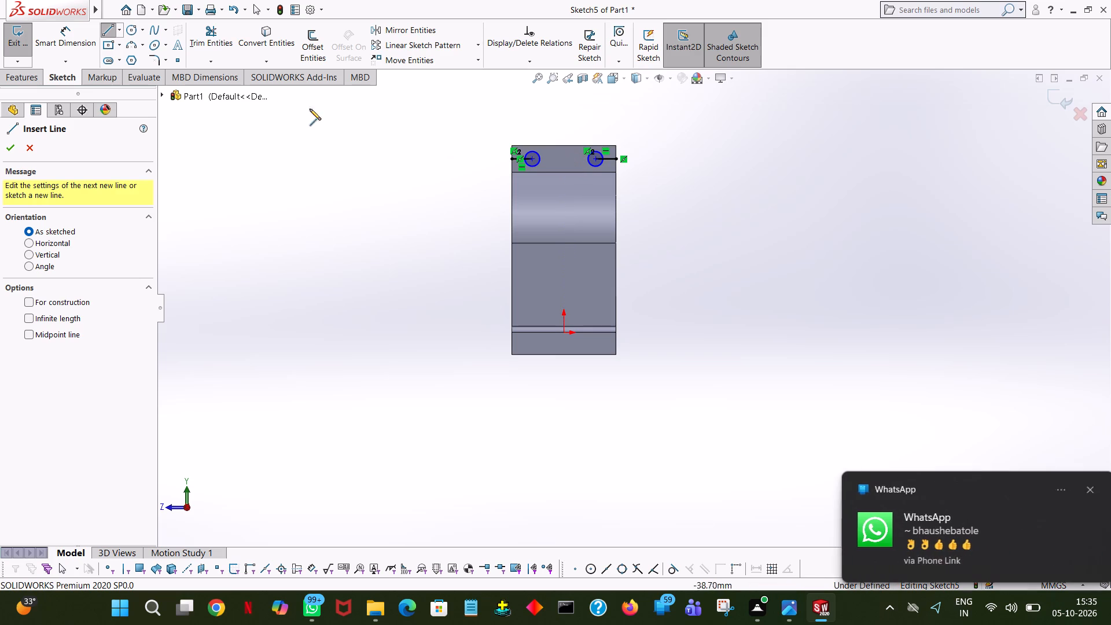
click(132, 33)
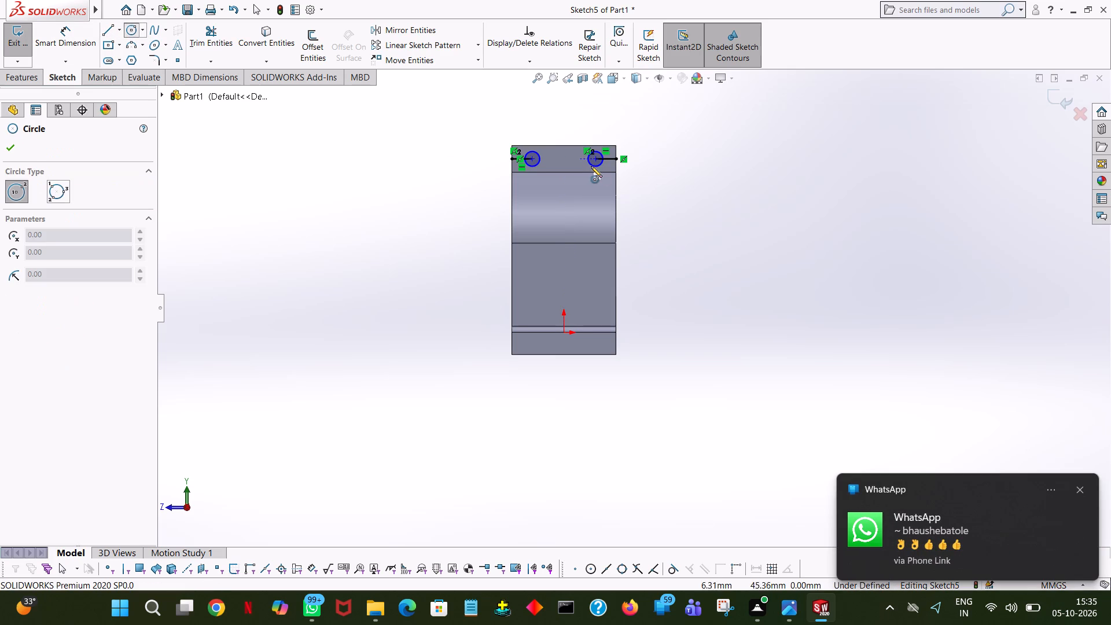
click(562, 157)
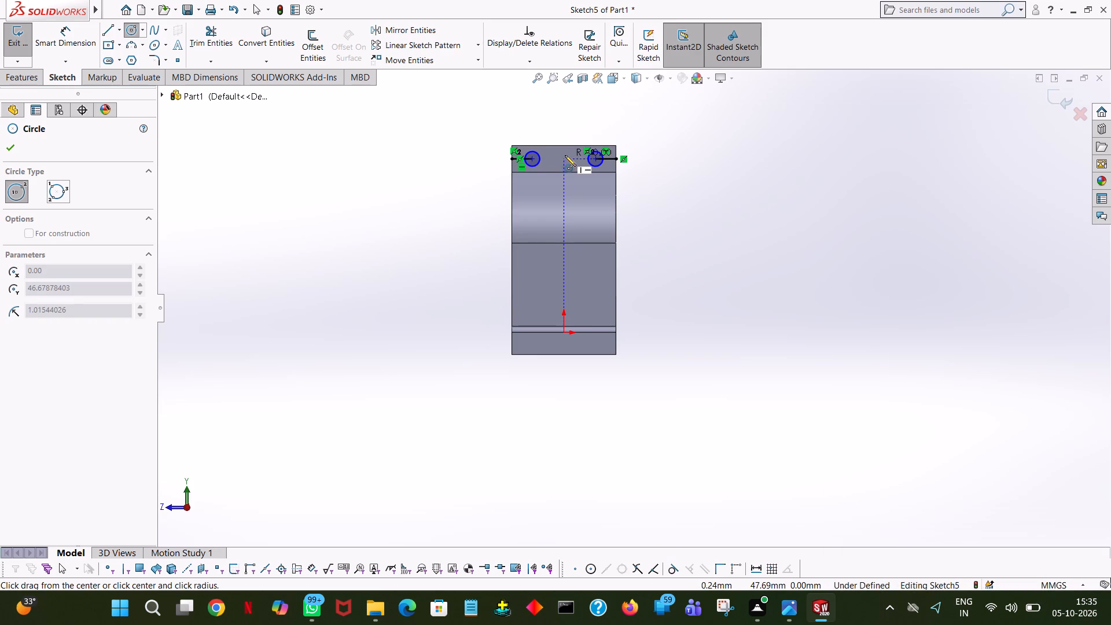
click(571, 155)
key(2)
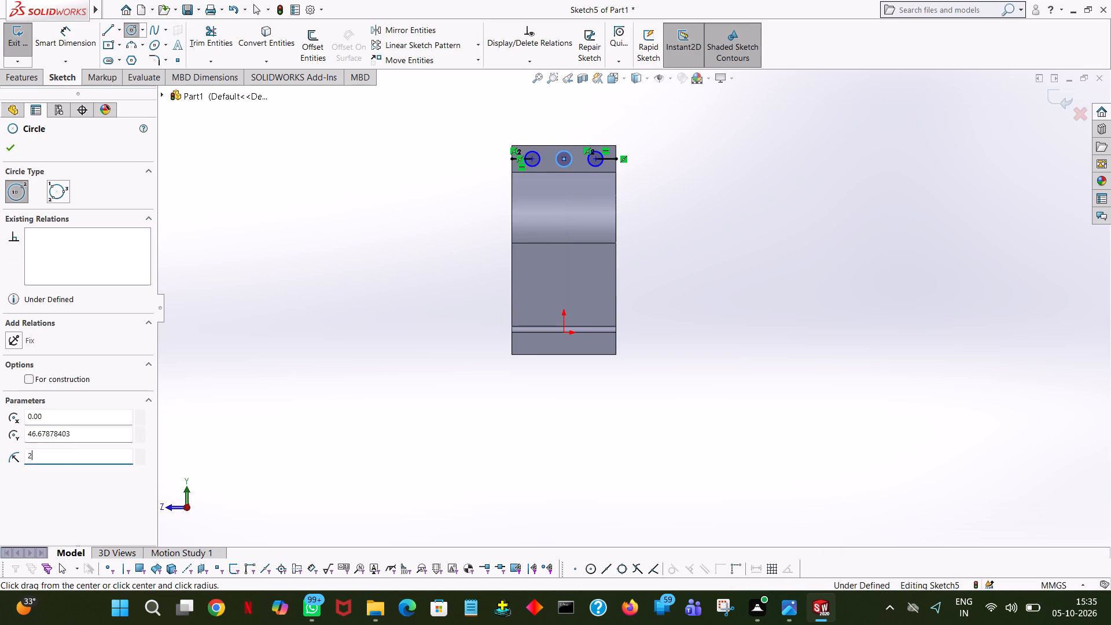
key(Return)
right_click(571, 155)
click(594, 161)
click(670, 163)
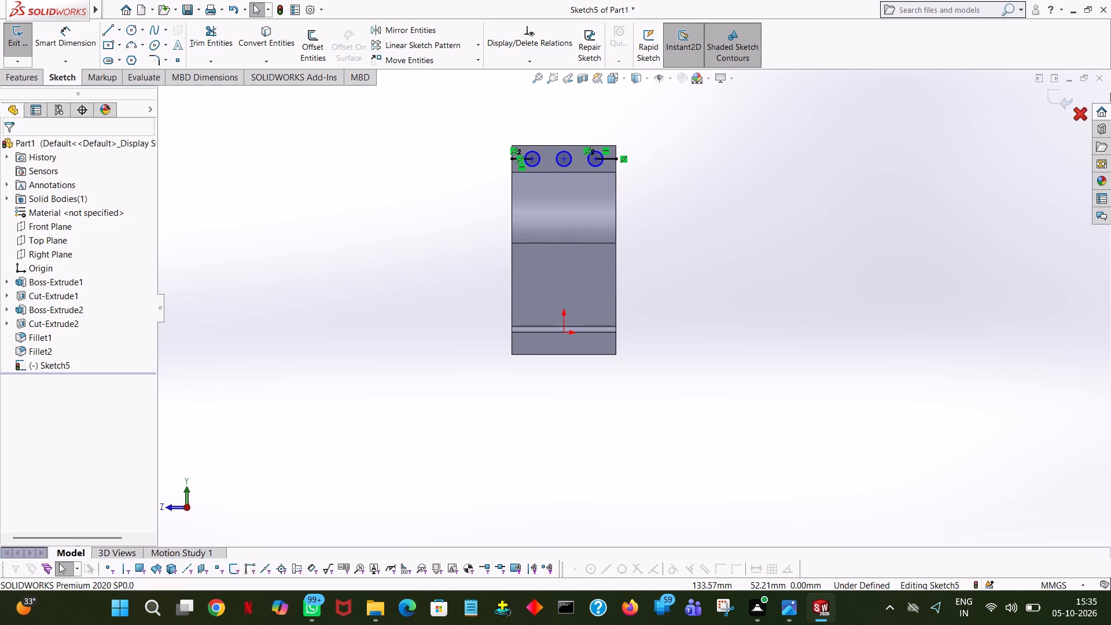
Trim away both 5.5 mm helper lines, leaving only the three circles in the boss face sketch.
click(212, 46)
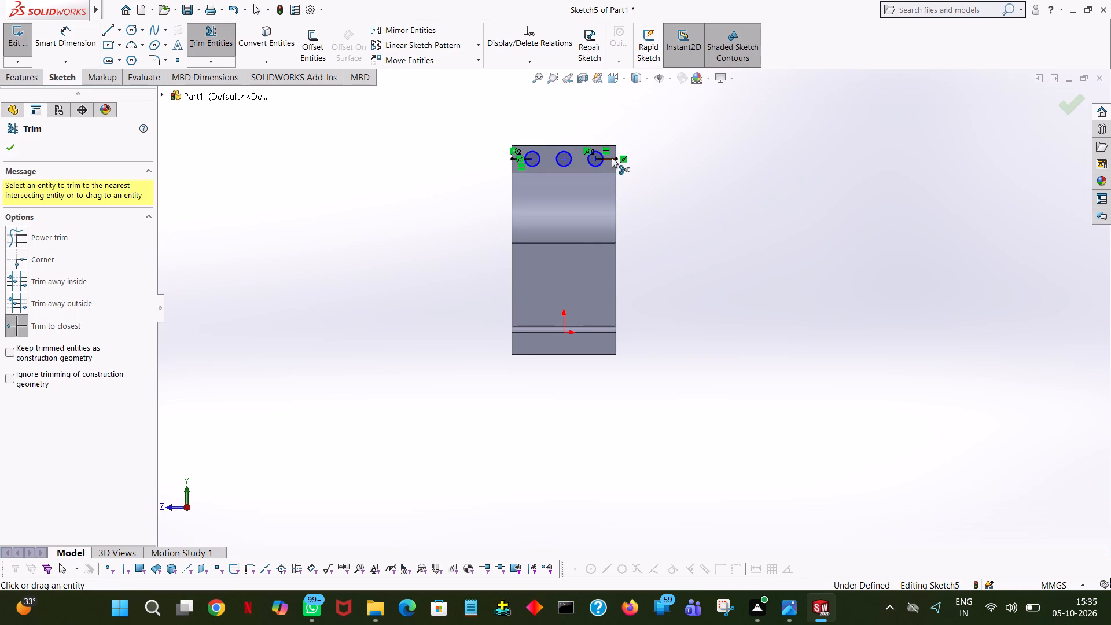
click(613, 157)
click(597, 159)
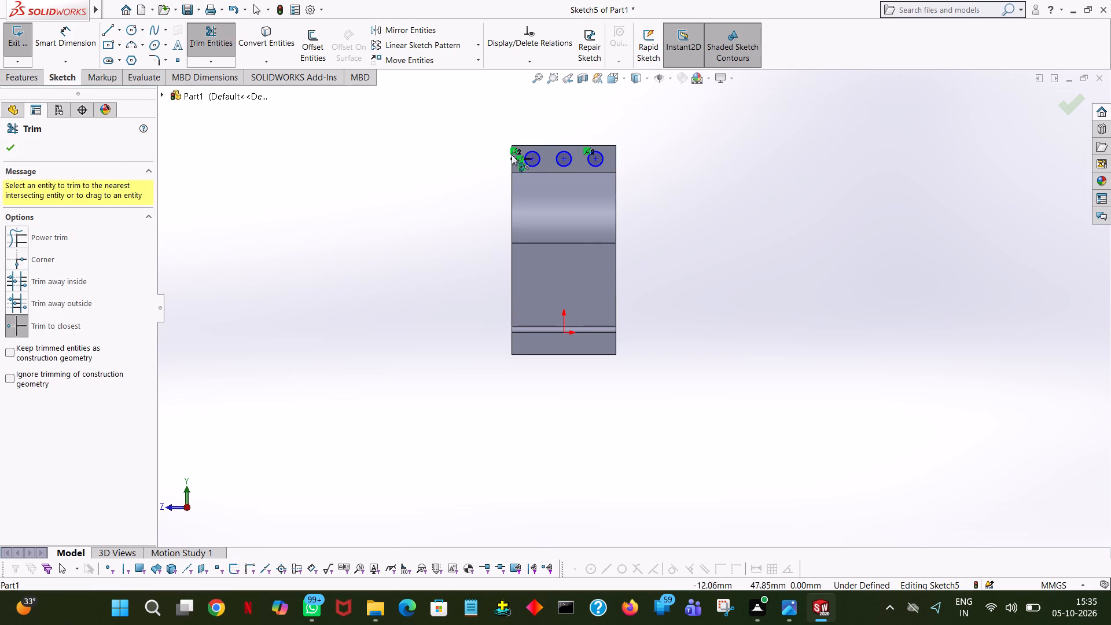
click(528, 158)
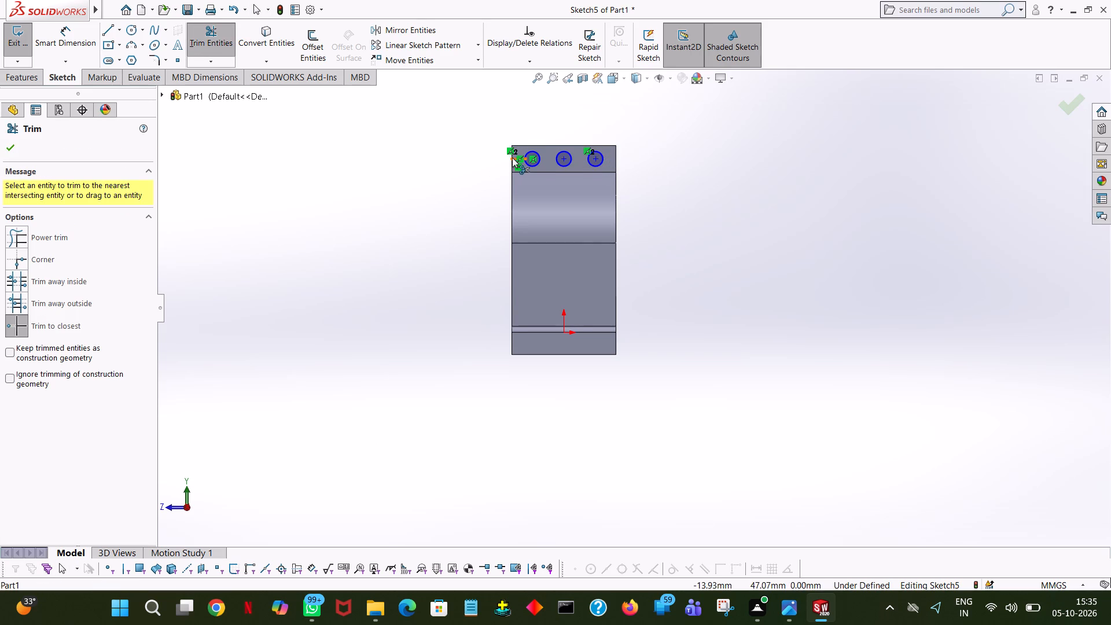
click(512, 157)
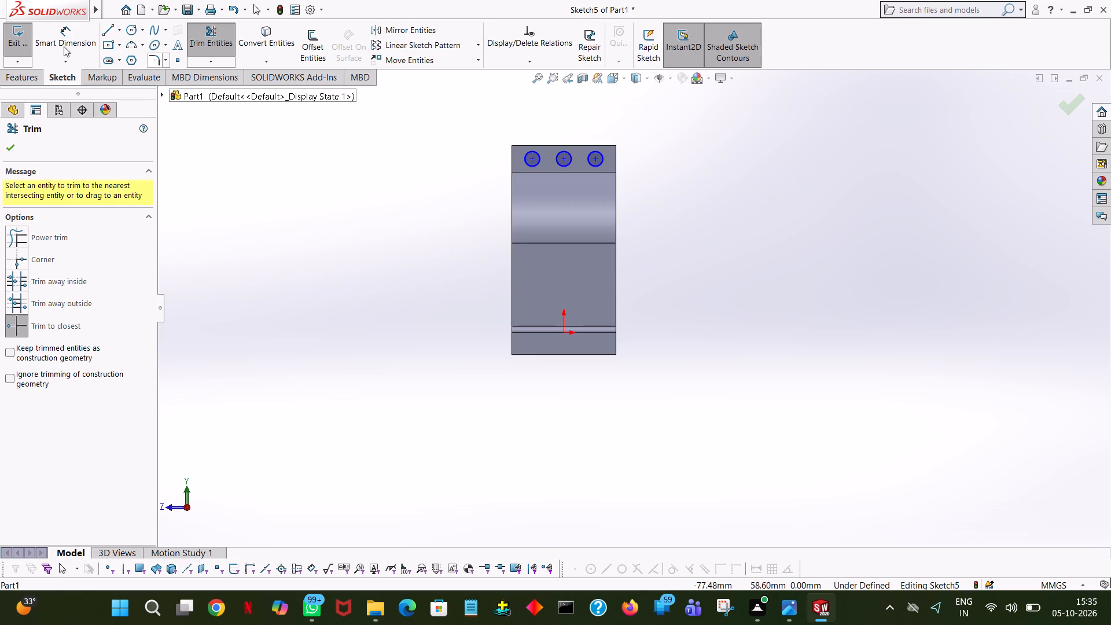
click(9, 153)
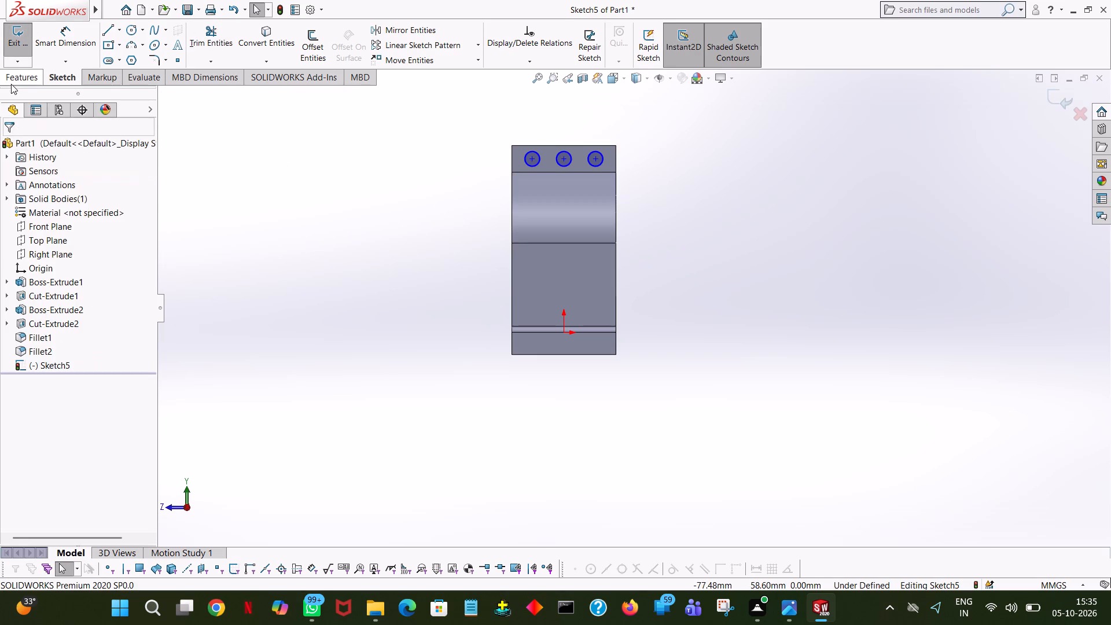
Cut-extrude the three circles through the slotted top boss with a blind depth of 52 mm.
click(11, 84)
click(209, 43)
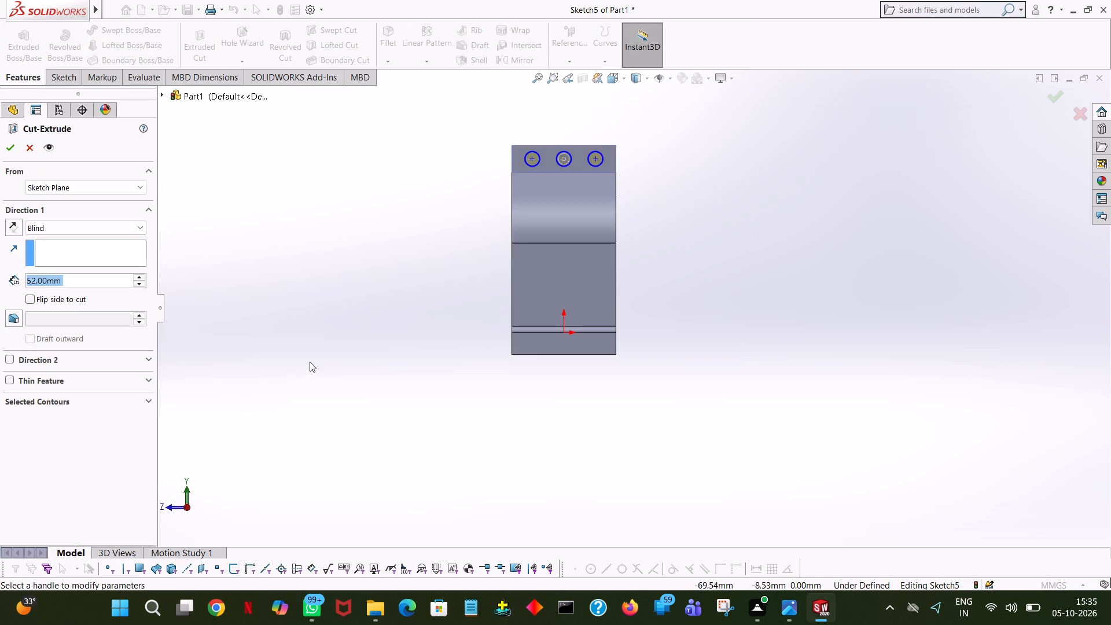
middle_drag(403, 208, 453, 259)
middle_drag(473, 271, 482, 273)
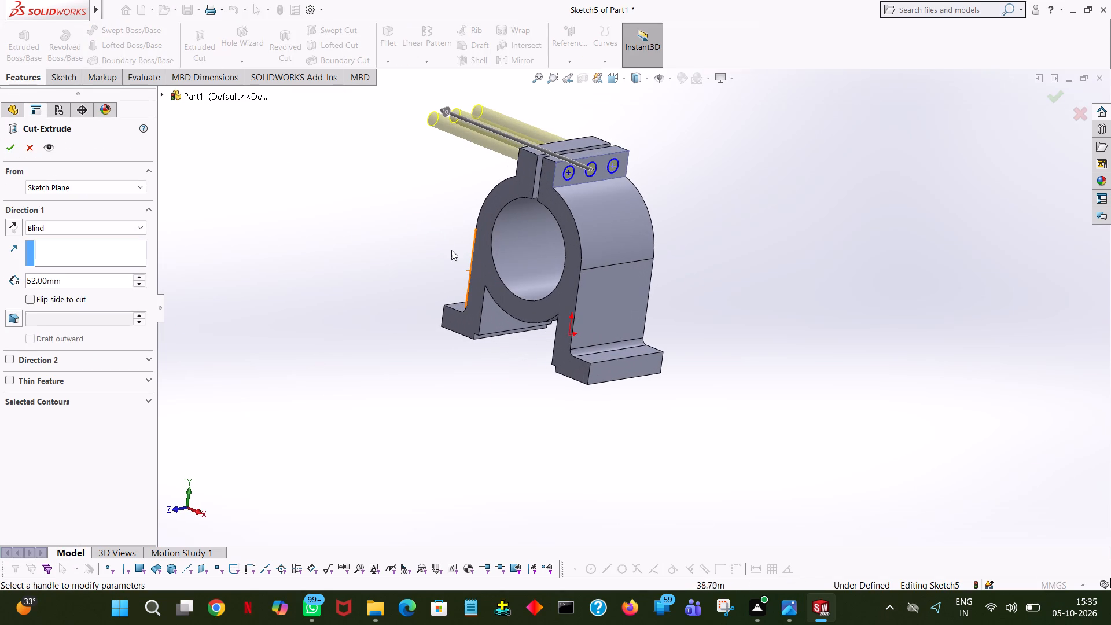
click(3, 144)
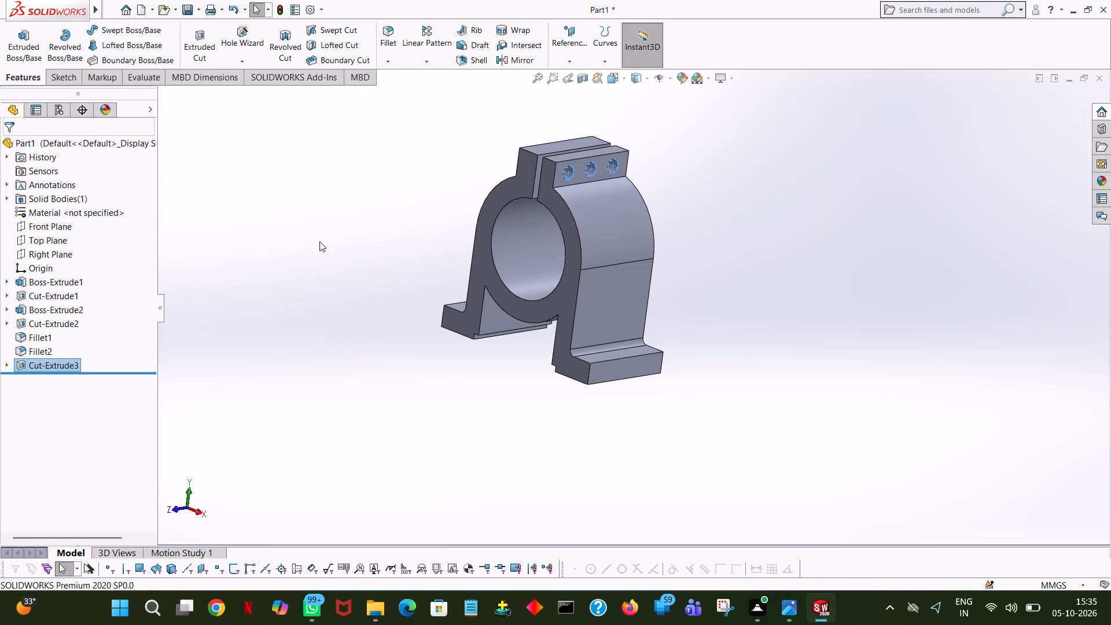
click(386, 161)
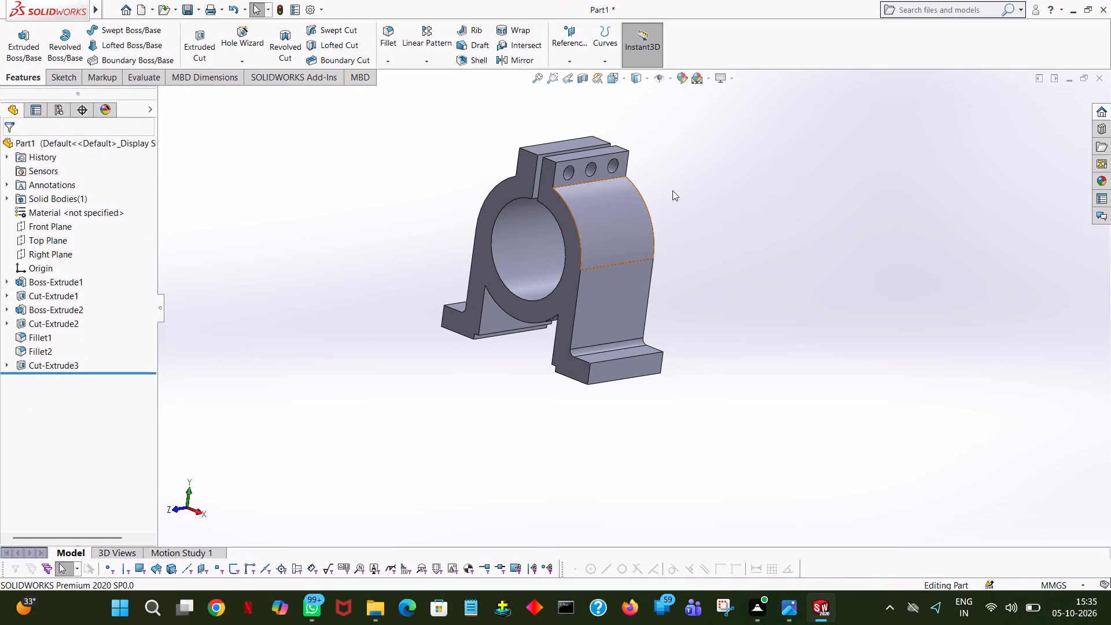
Start a new sketch on the Front Plane, oriented normal to the plane.
middle_drag(686, 207, 853, 252)
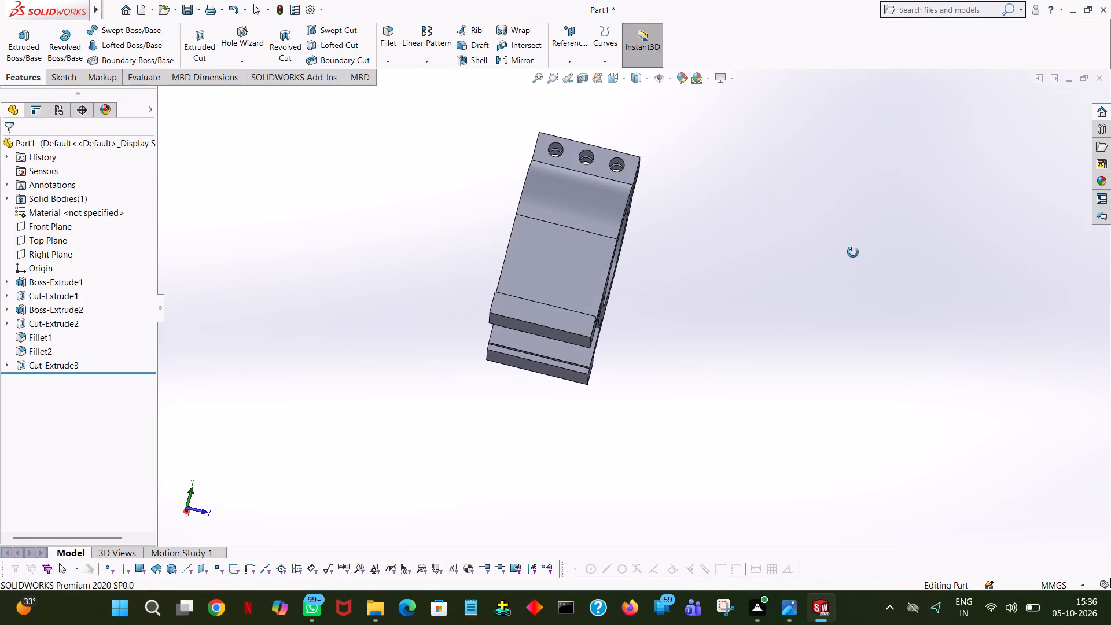
middle_drag(853, 252, 648, 273)
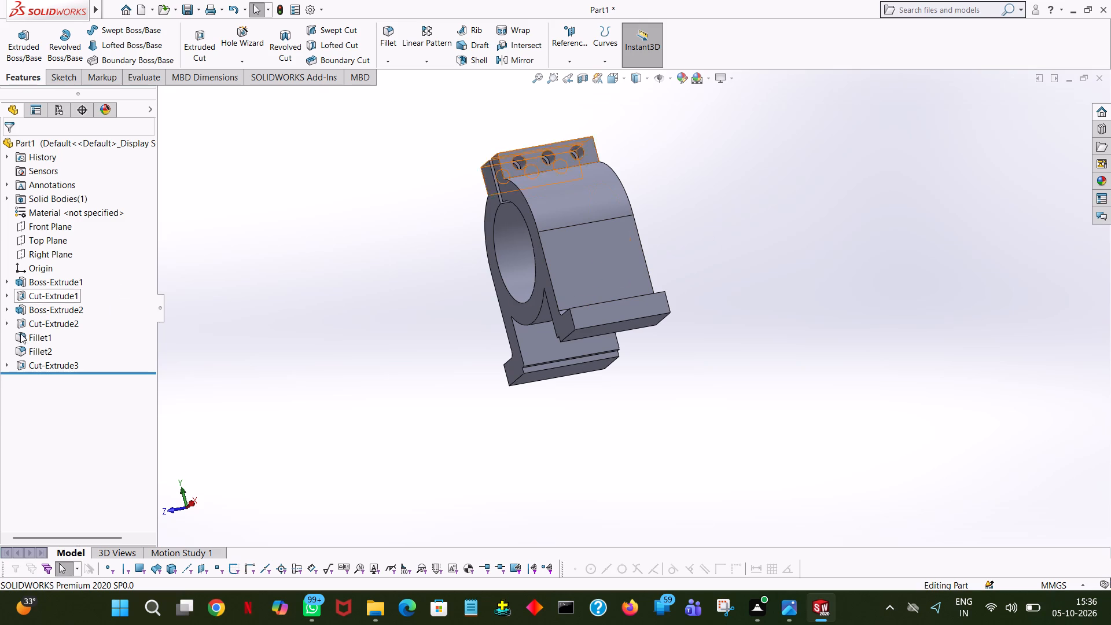
middle_drag(233, 259, 312, 241)
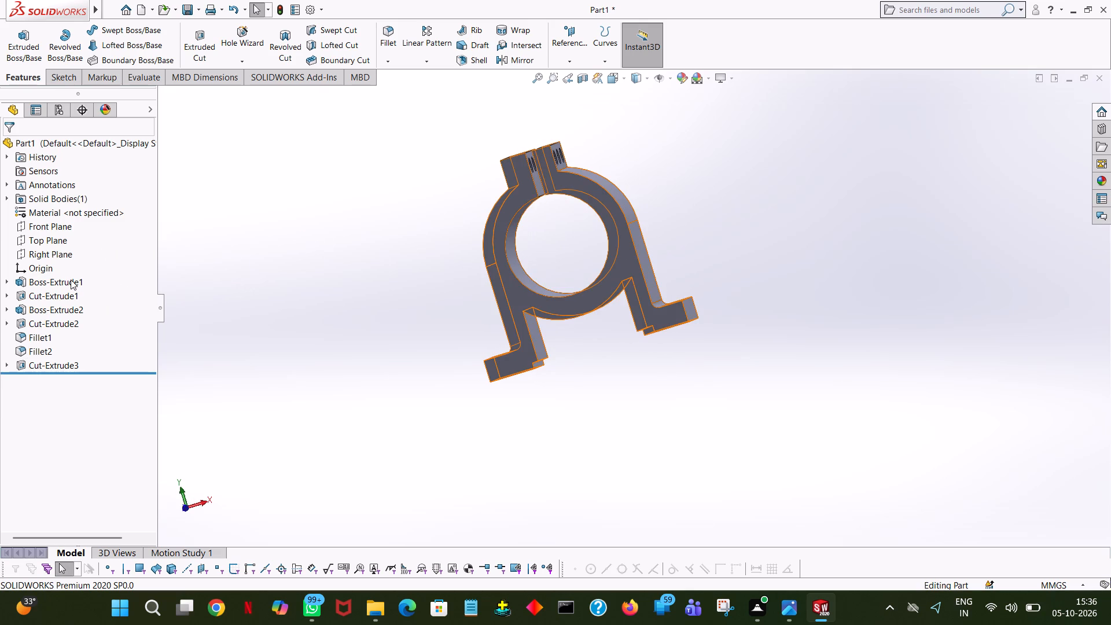
click(49, 229)
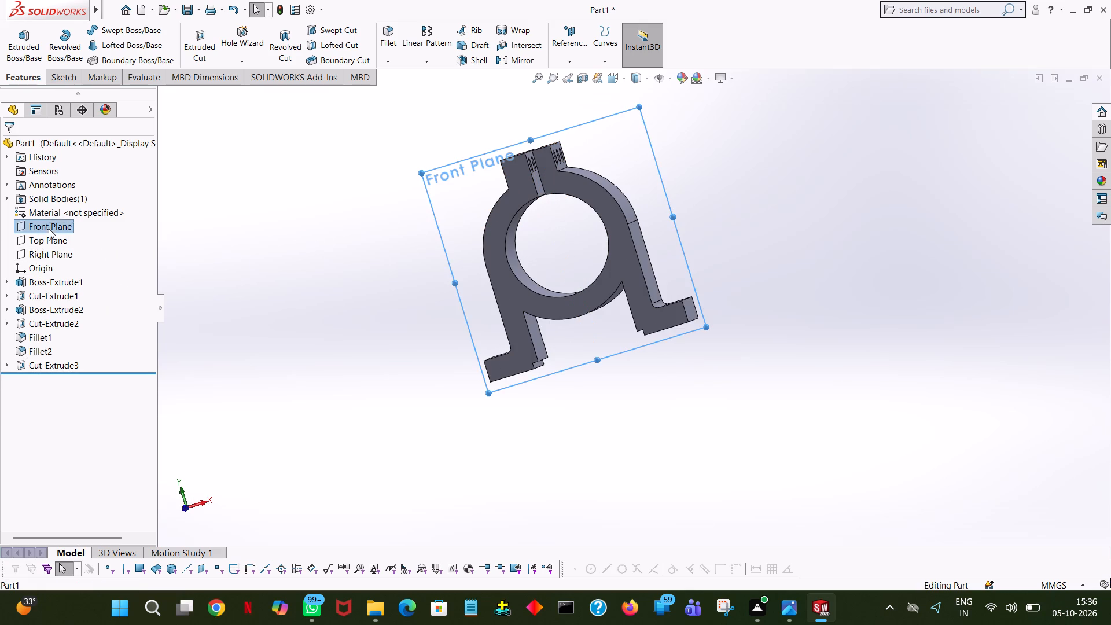
middle_drag(280, 249, 205, 363)
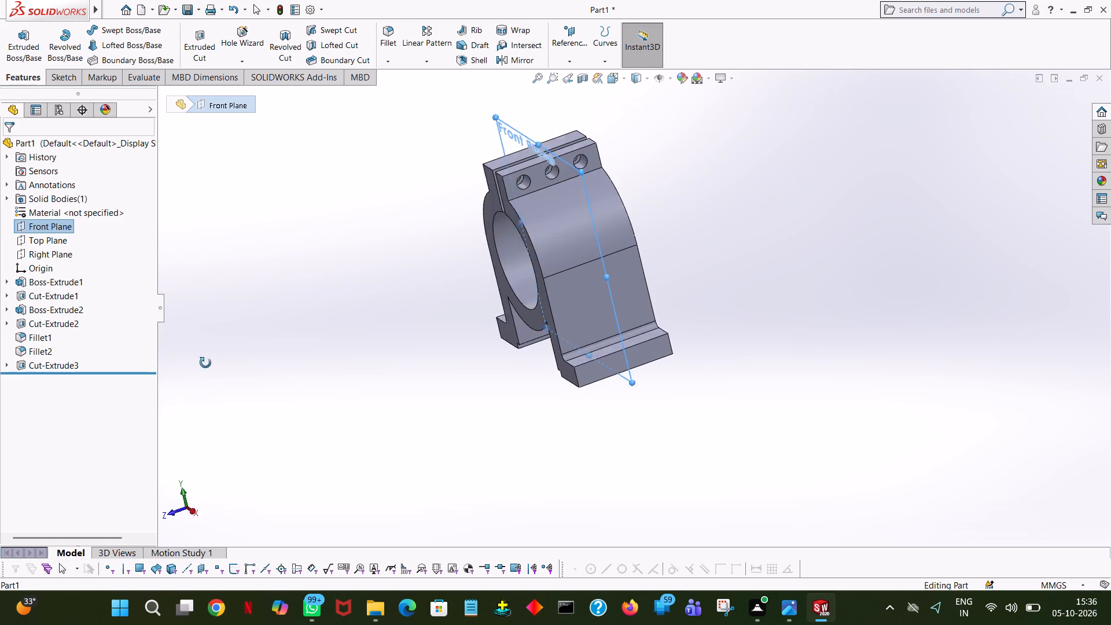
middle_drag(205, 363, 271, 285)
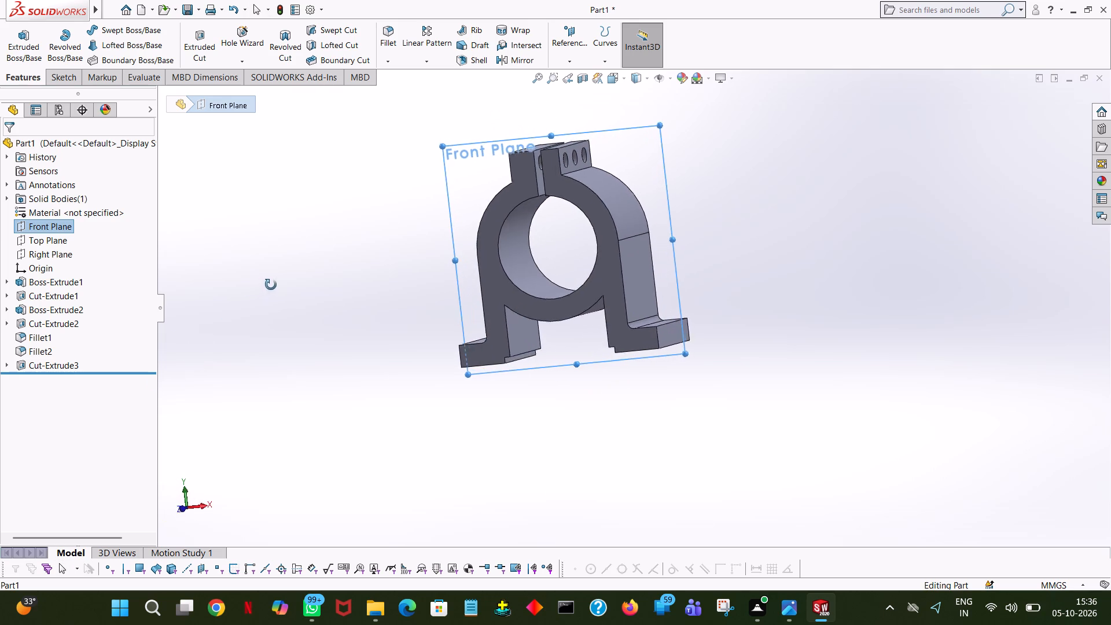
middle_drag(271, 285, 312, 275)
right_click(44, 227)
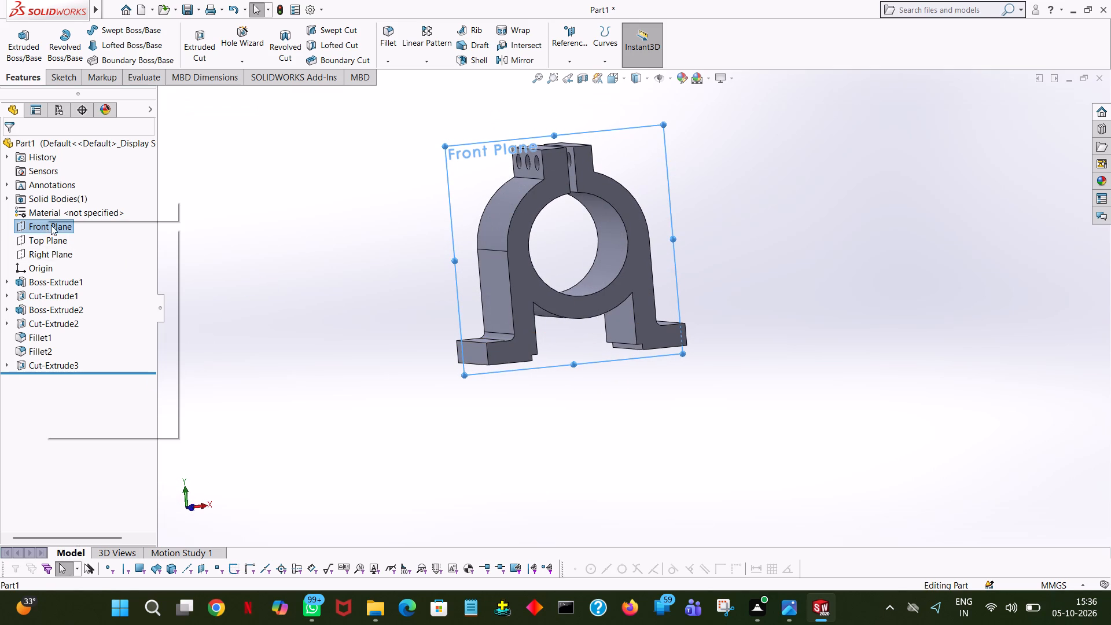
click(51, 212)
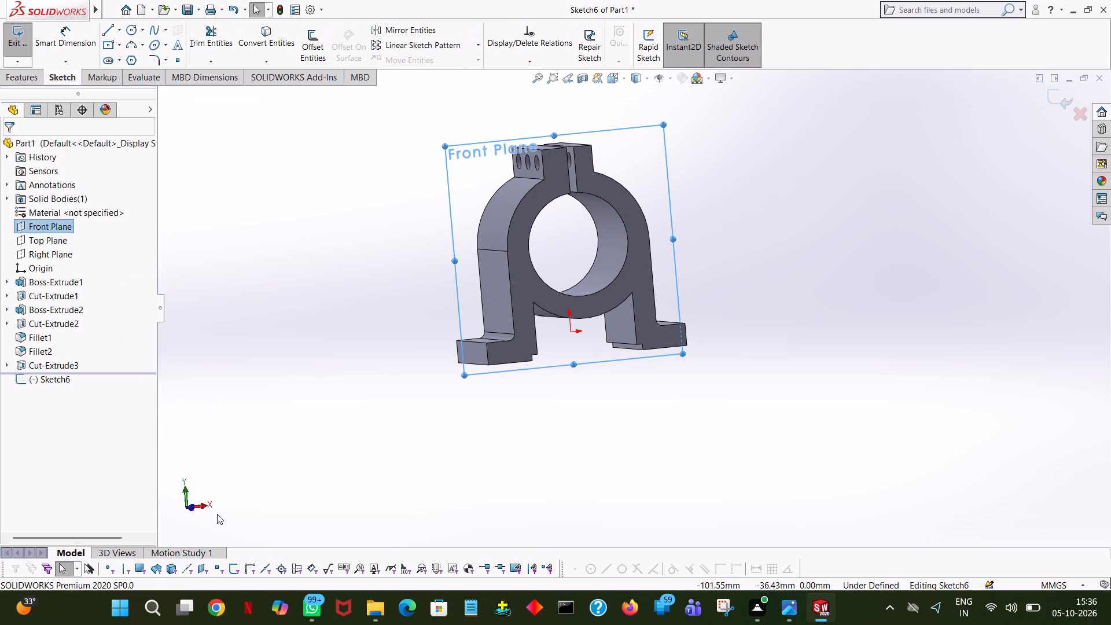
key(space)
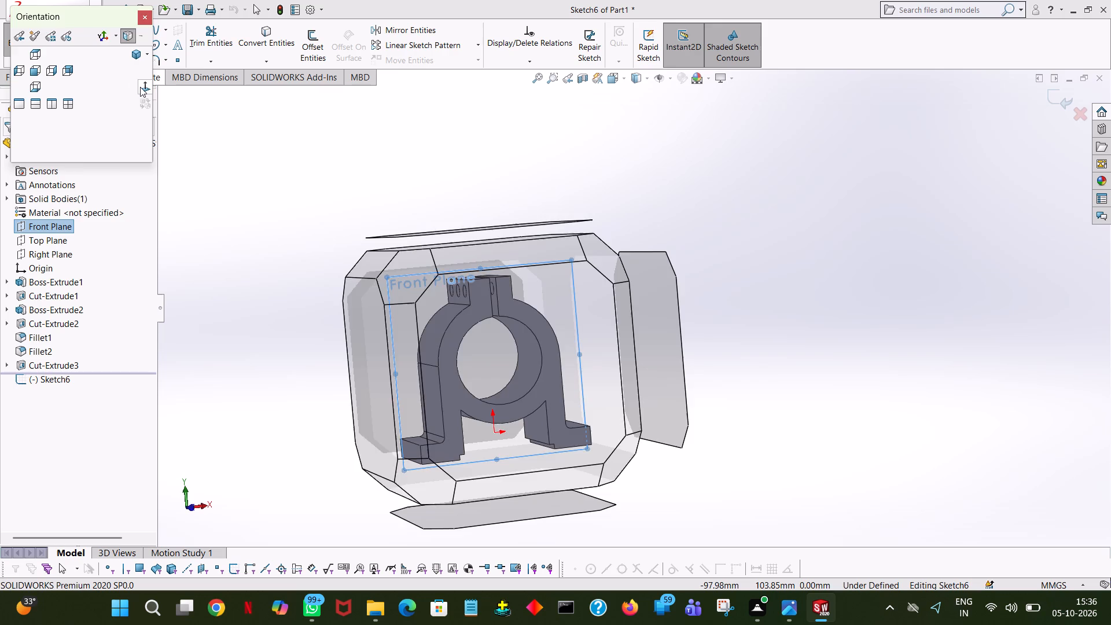
click(140, 87)
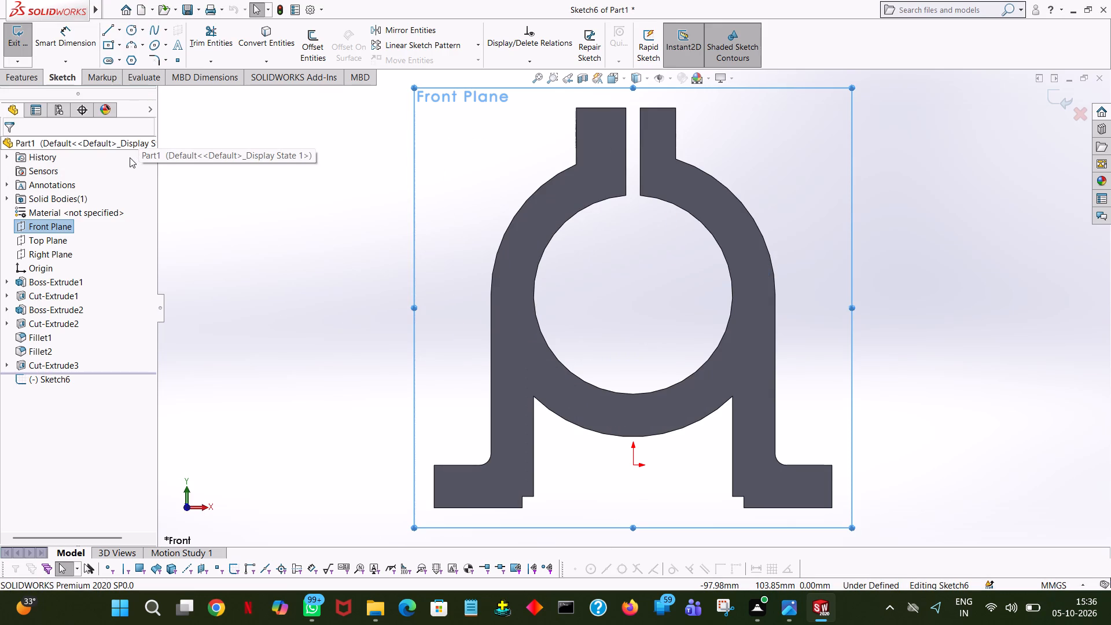
Sketch a slanted line about 25.3 mm long from the +X flange's outer top corner to where the straight side meets the arc.
click(106, 28)
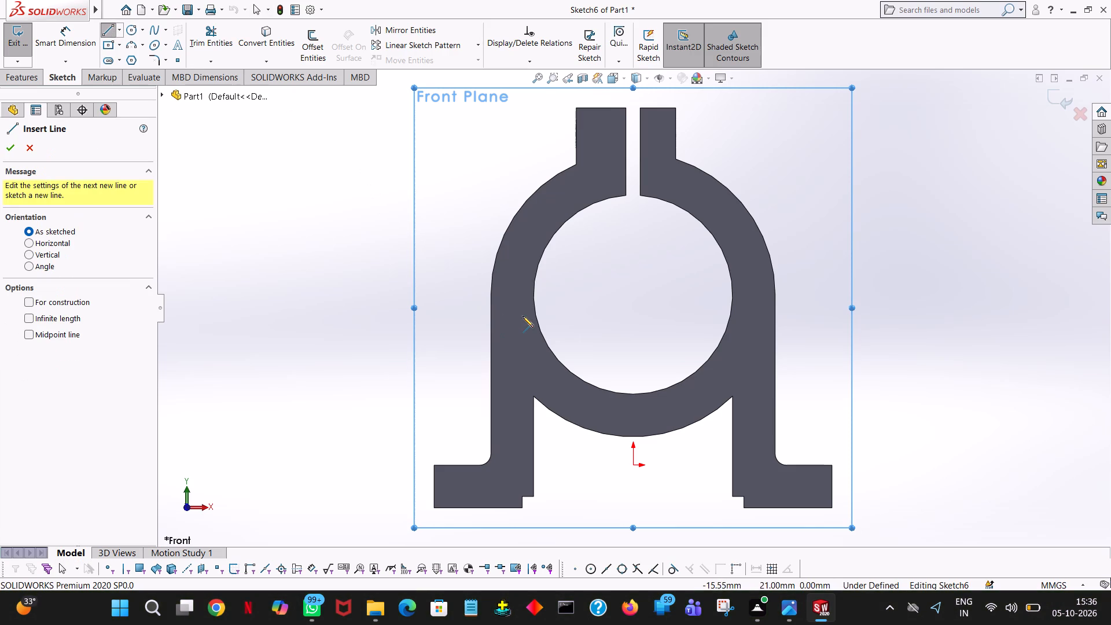
click(833, 463)
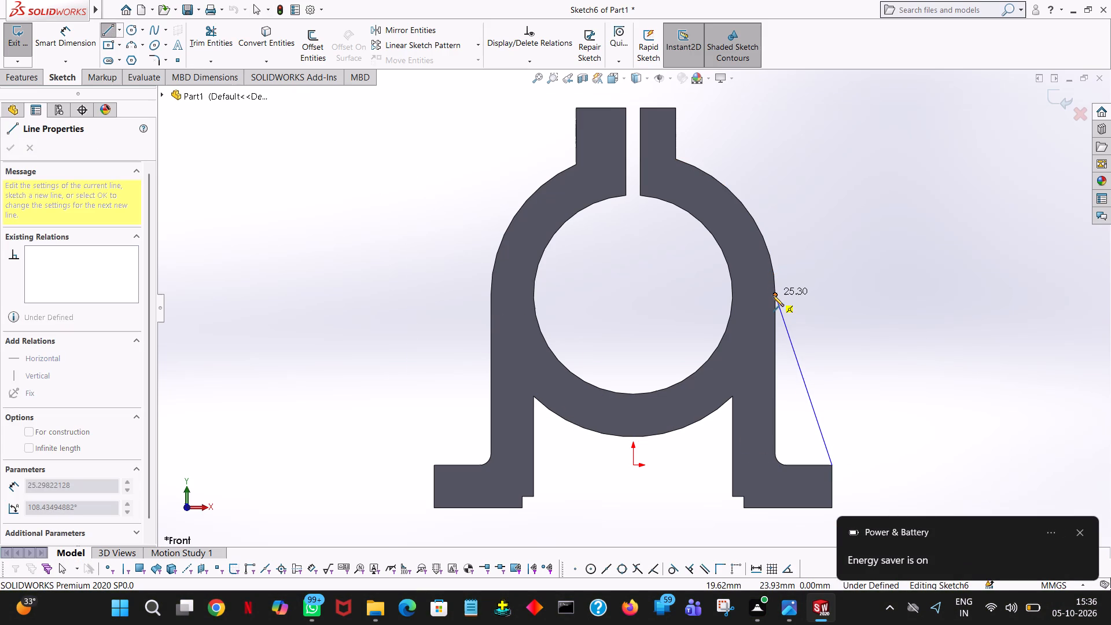
click(775, 296)
right_click(775, 296)
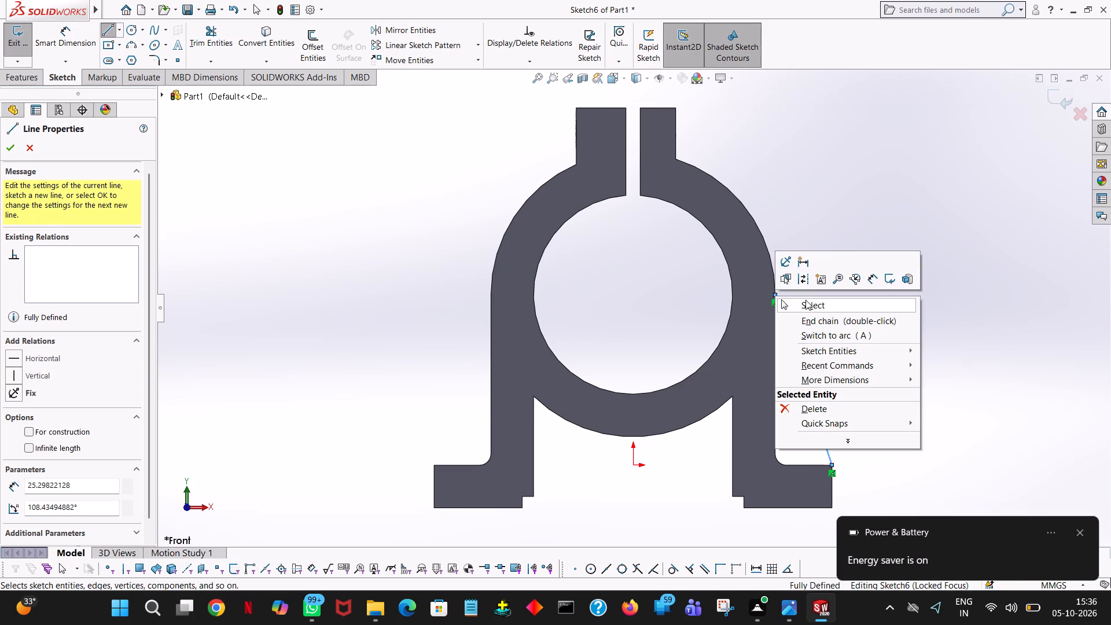
click(805, 300)
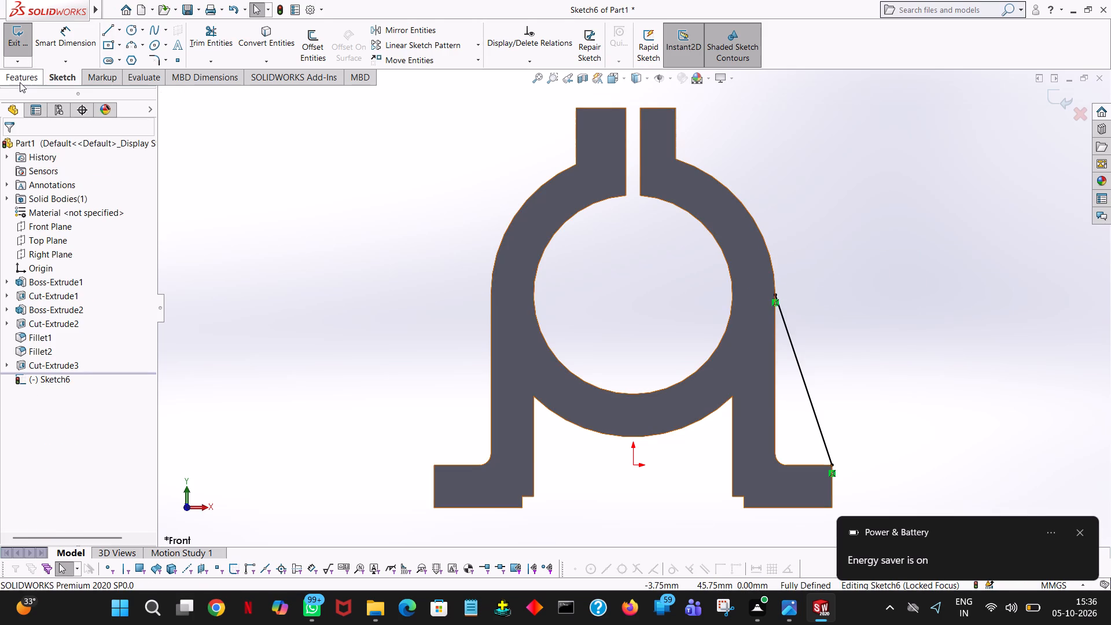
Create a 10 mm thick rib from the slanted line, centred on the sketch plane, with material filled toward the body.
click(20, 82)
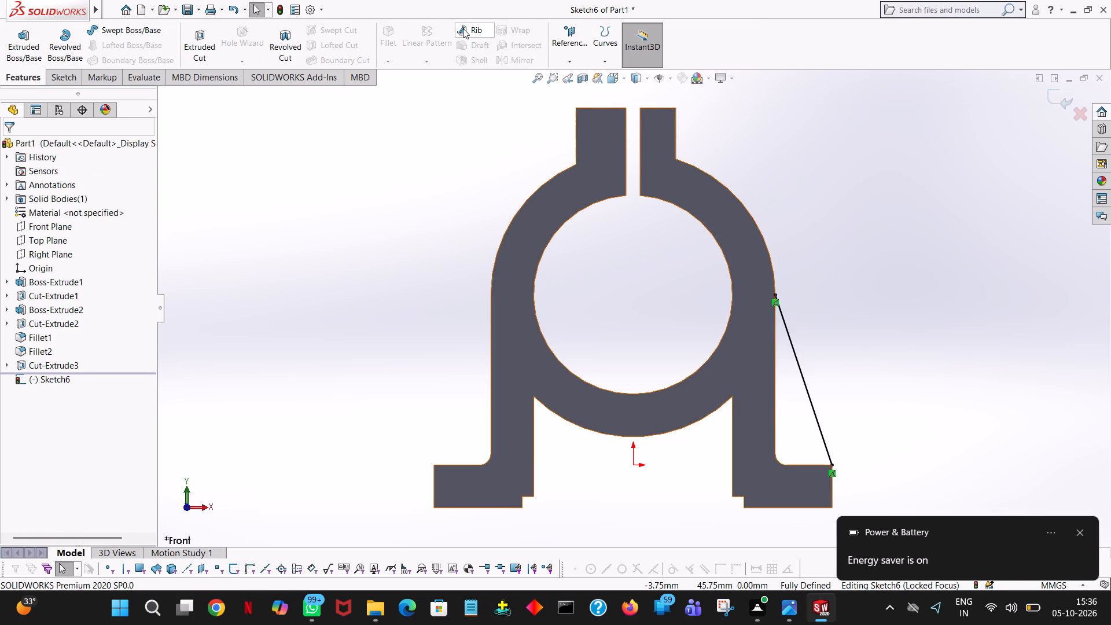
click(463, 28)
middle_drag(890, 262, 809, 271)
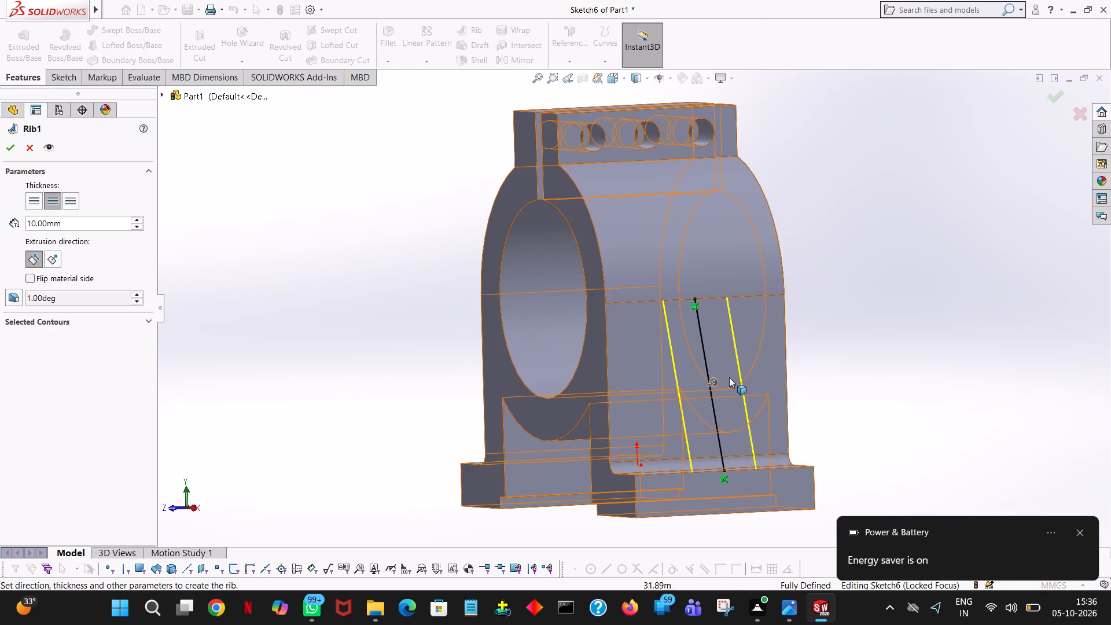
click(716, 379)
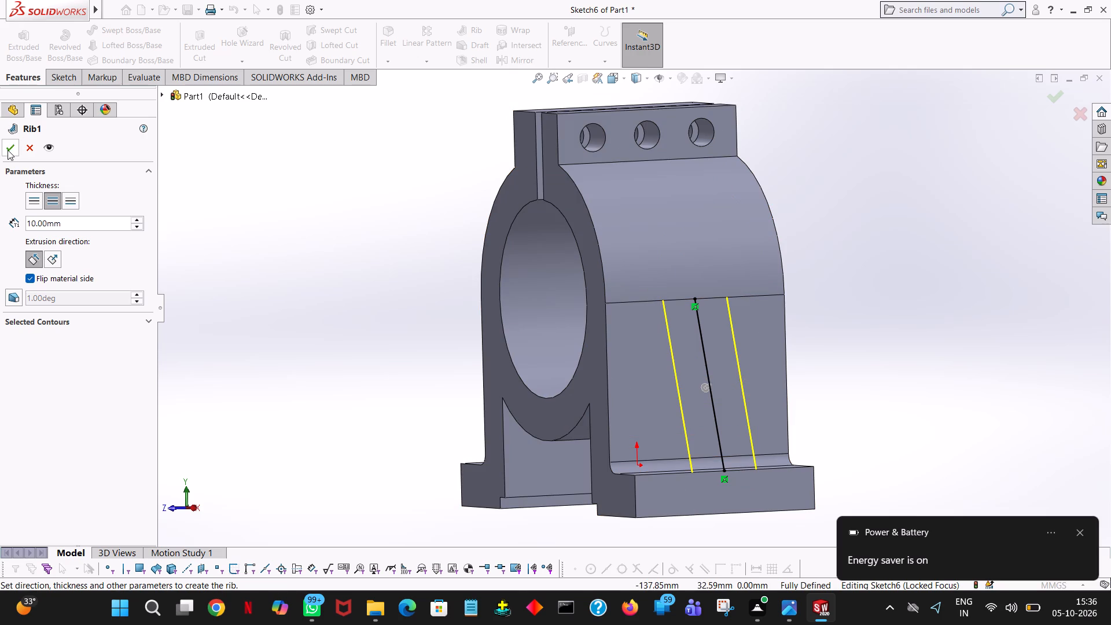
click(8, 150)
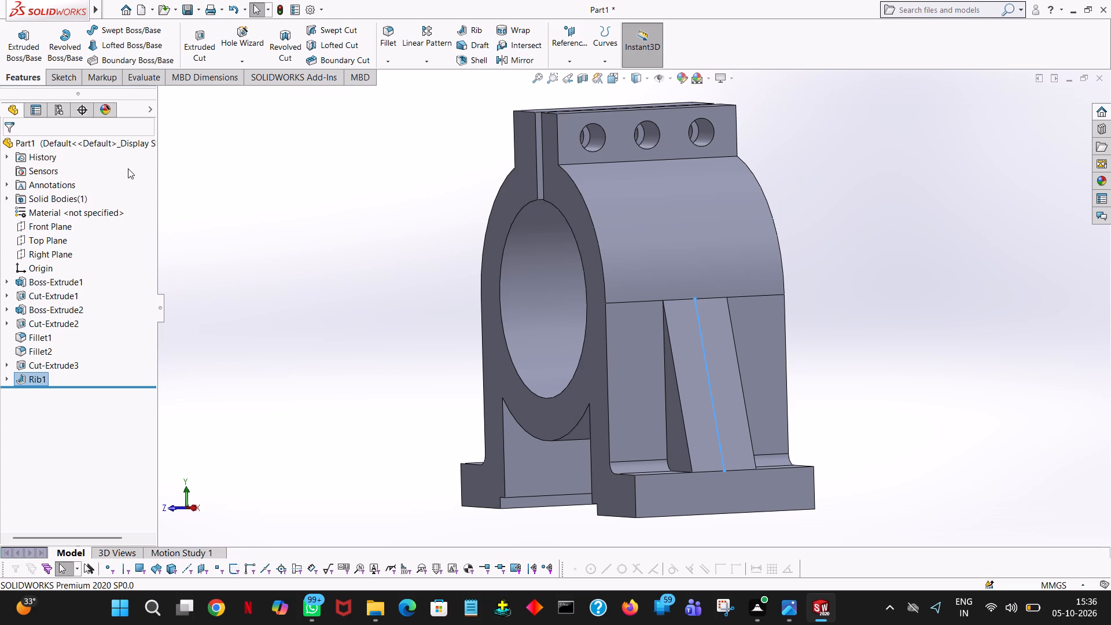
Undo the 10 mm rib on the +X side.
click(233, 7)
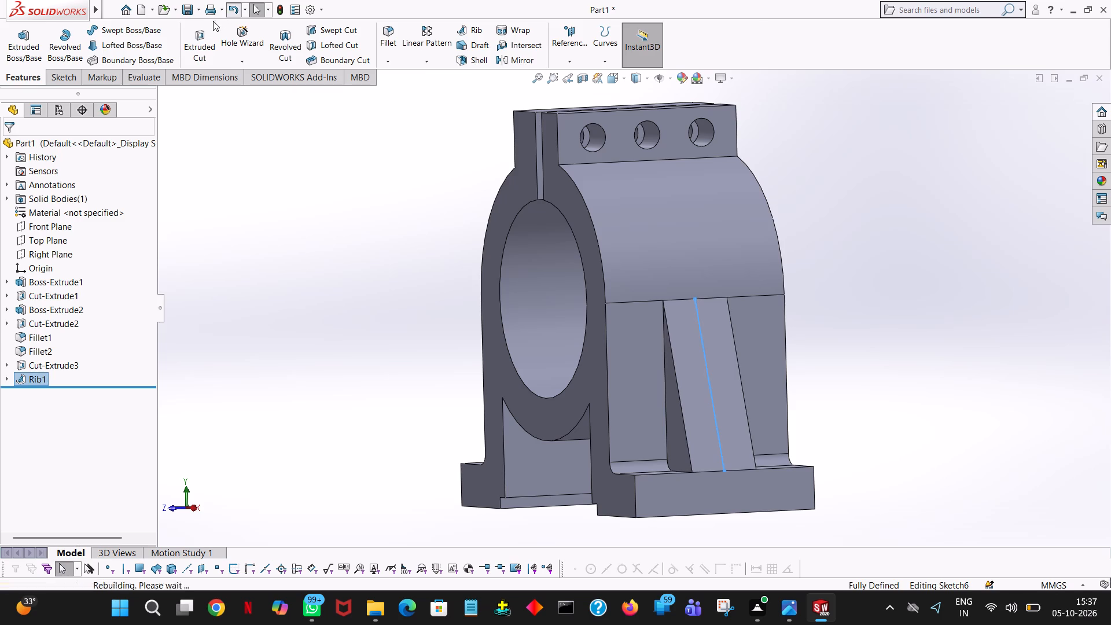
Create a 6 mm thick rib from the +X side's slanted line, with the material side flipped toward the body.
click(8, 72)
click(466, 27)
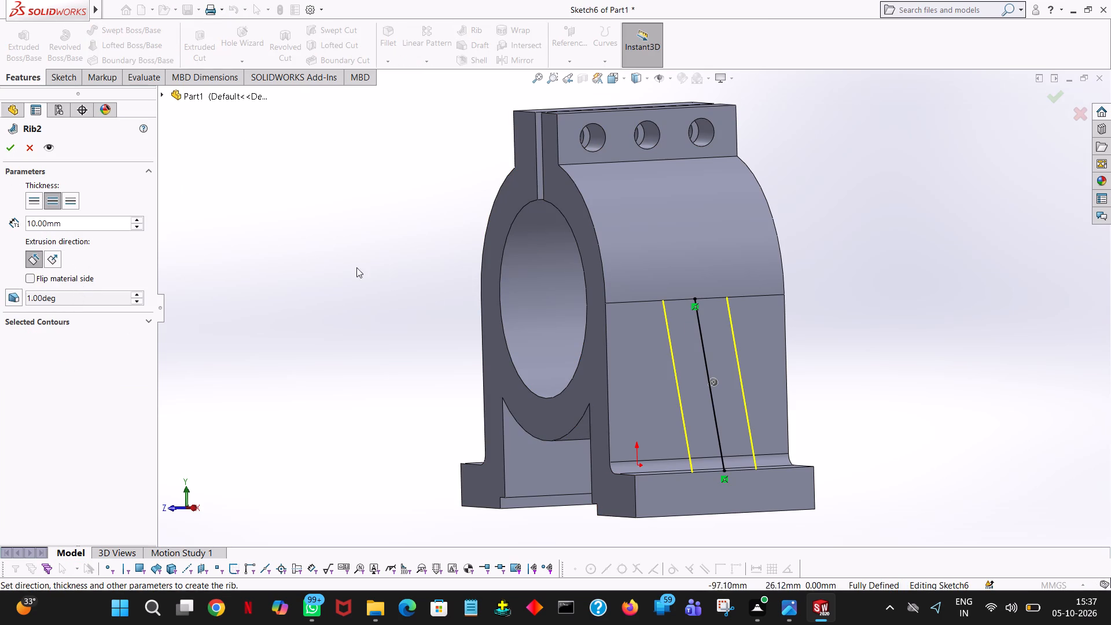
middle_drag(881, 369, 954, 318)
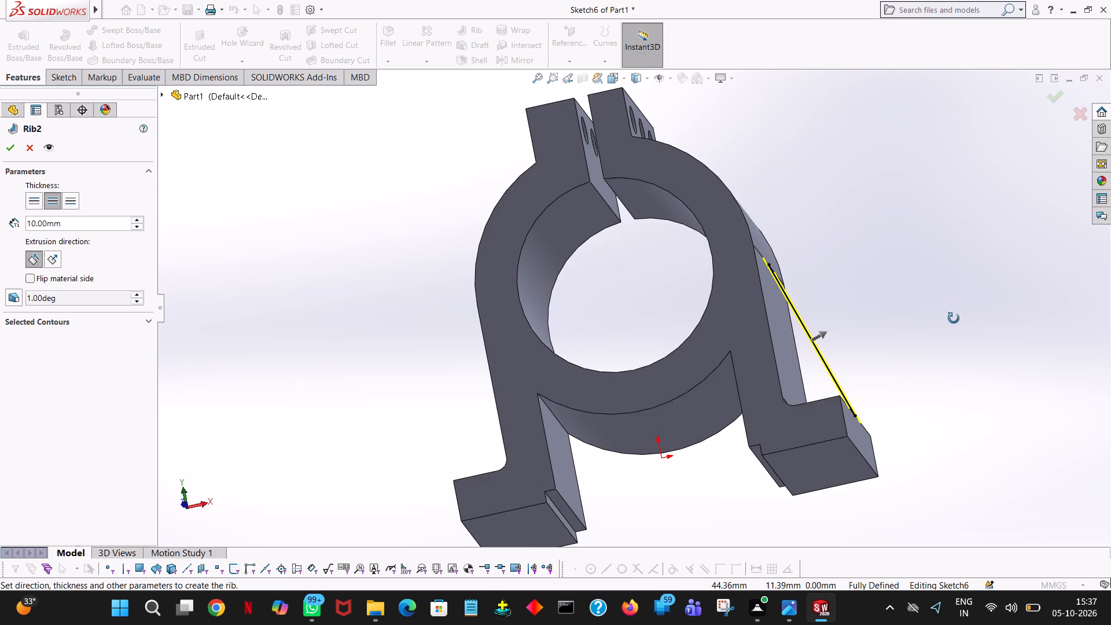
middle_drag(954, 318, 954, 320)
click(823, 337)
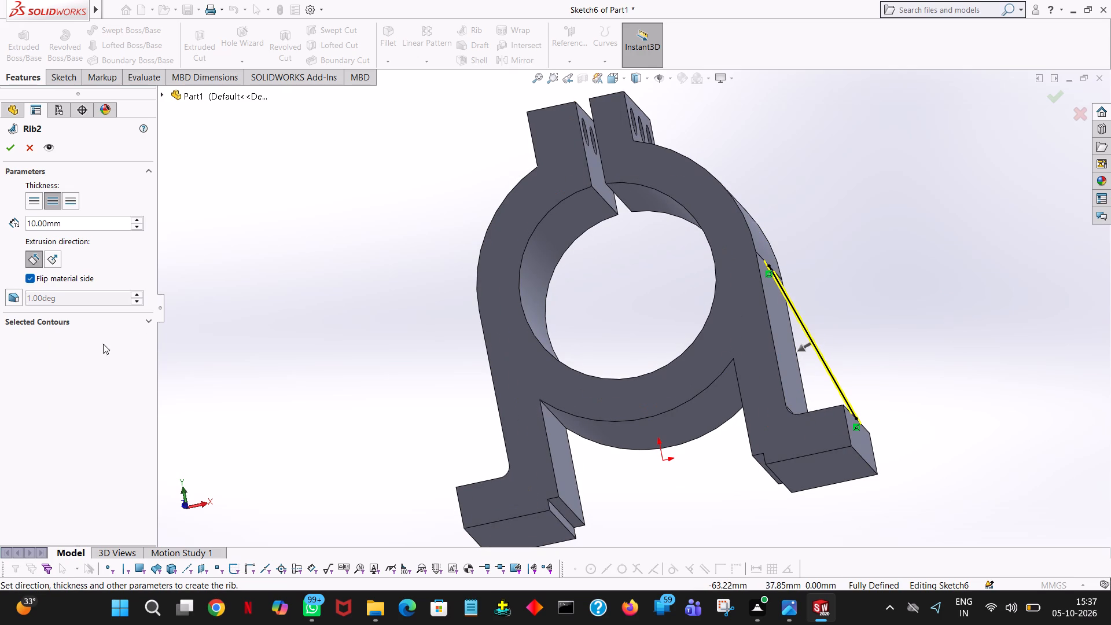
double_click(67, 222)
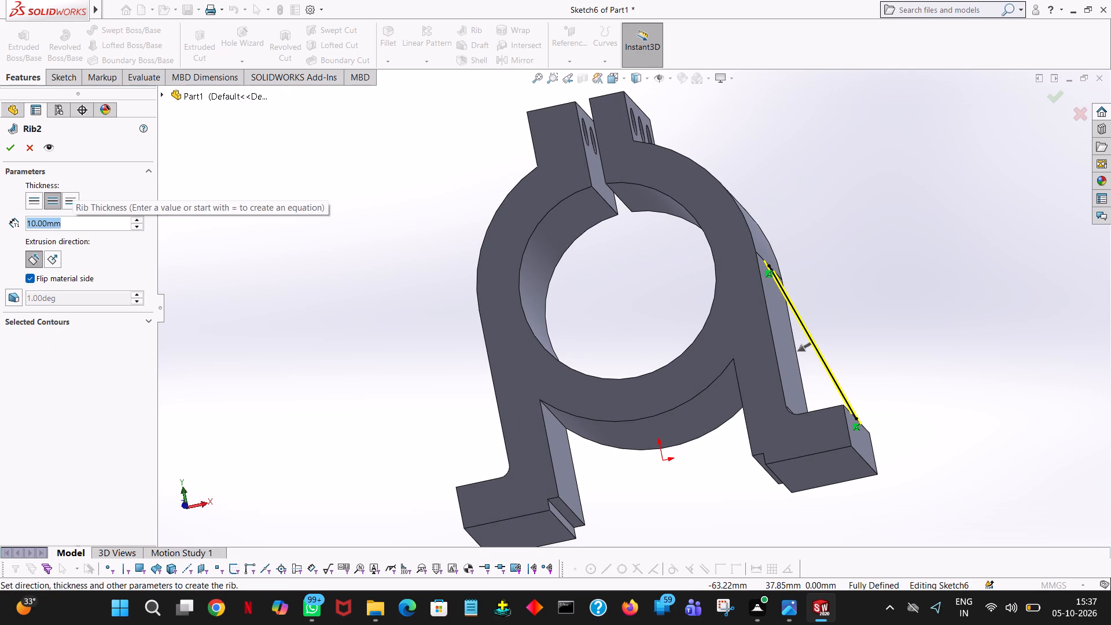
key(6)
click(267, 211)
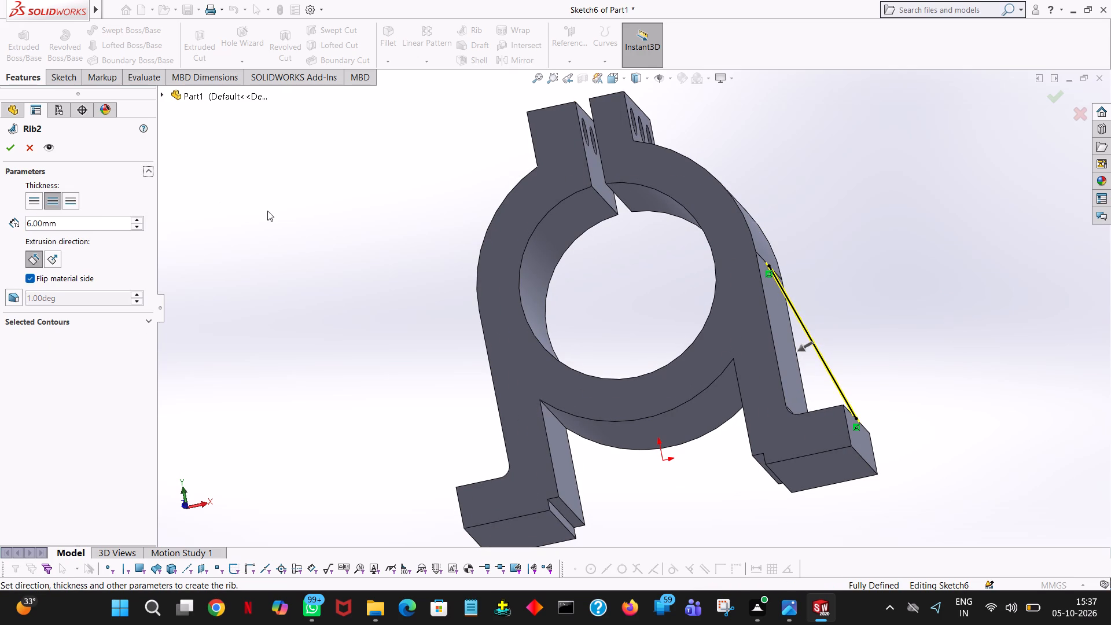
click(6, 141)
middle_drag(239, 198, 186, 237)
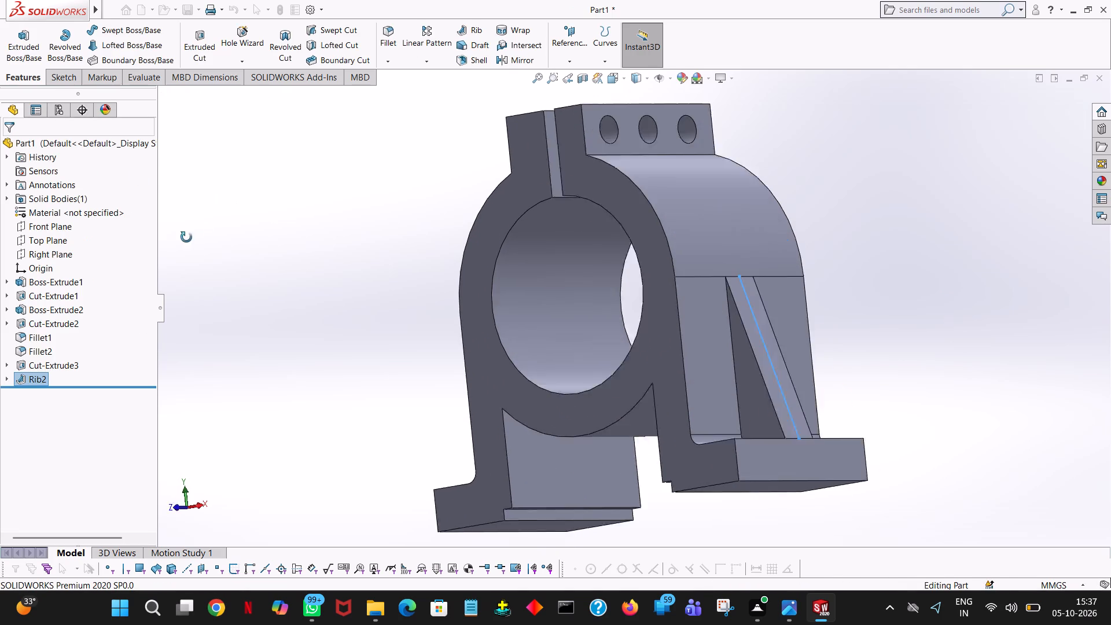
middle_drag(186, 237, 162, 286)
click(237, 240)
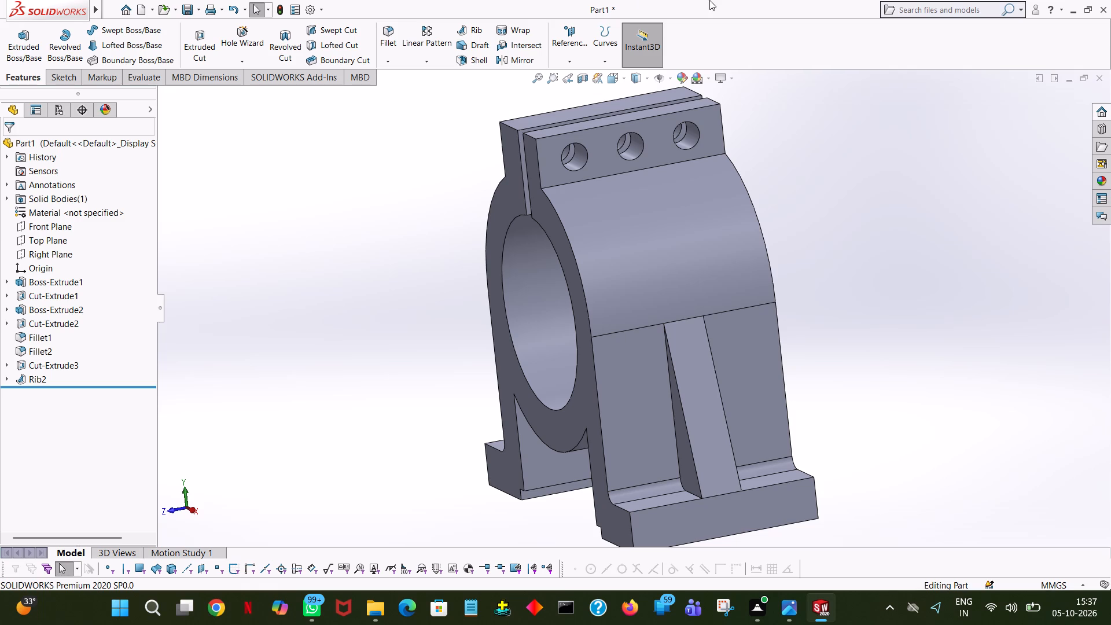
Start a new sketch on the Front Plane, oriented normal to the plane.
middle_drag(865, 334, 973, 265)
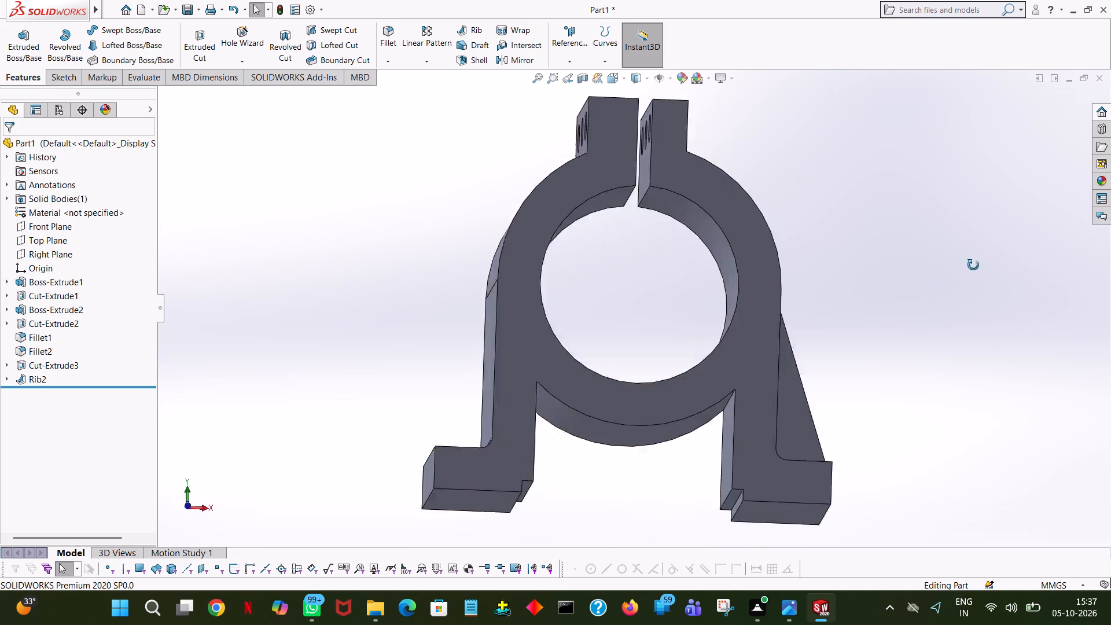
middle_drag(973, 265, 962, 350)
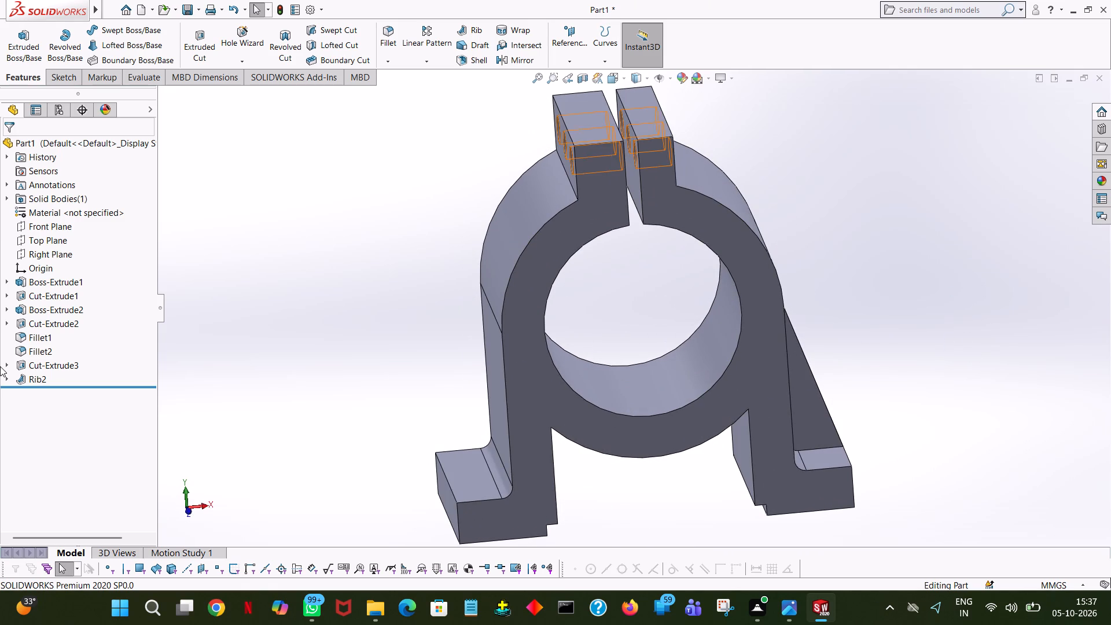
click(32, 229)
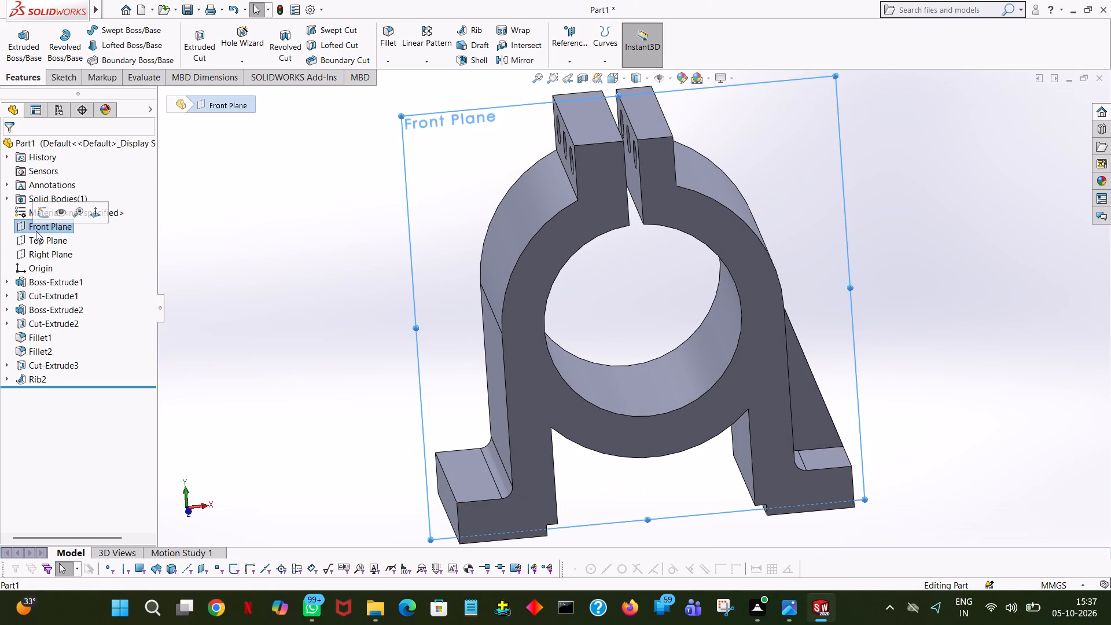
click(37, 210)
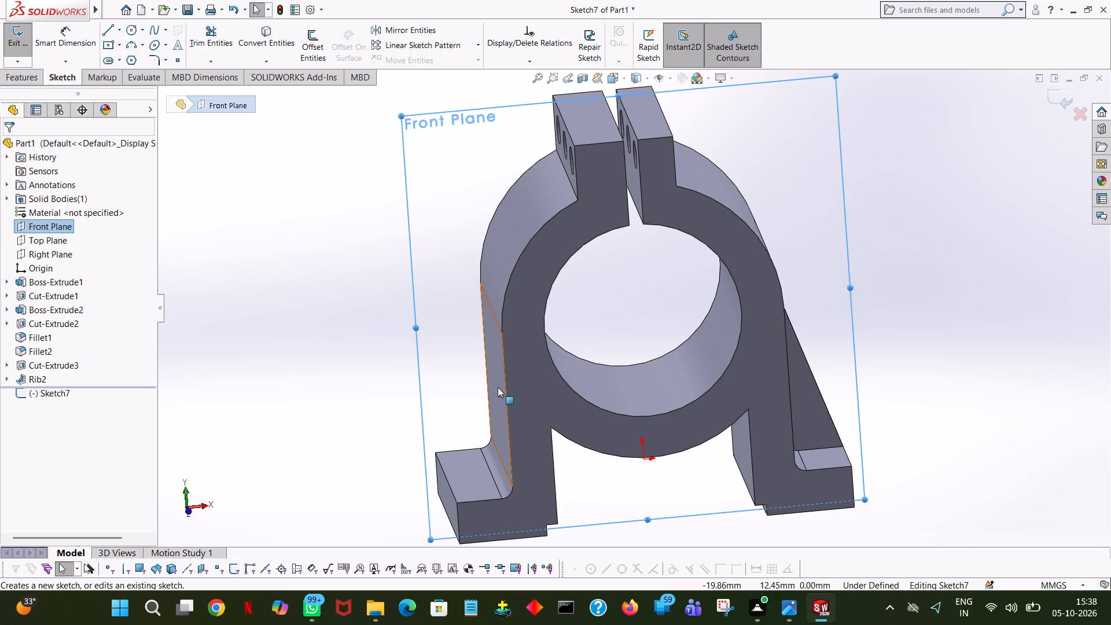
key(space)
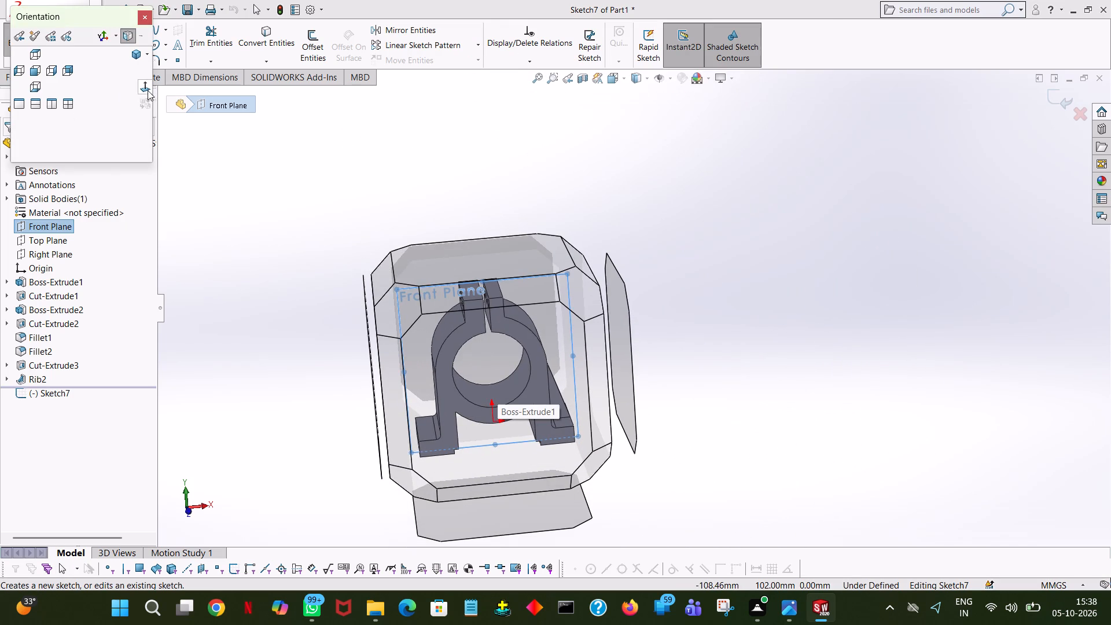
click(148, 85)
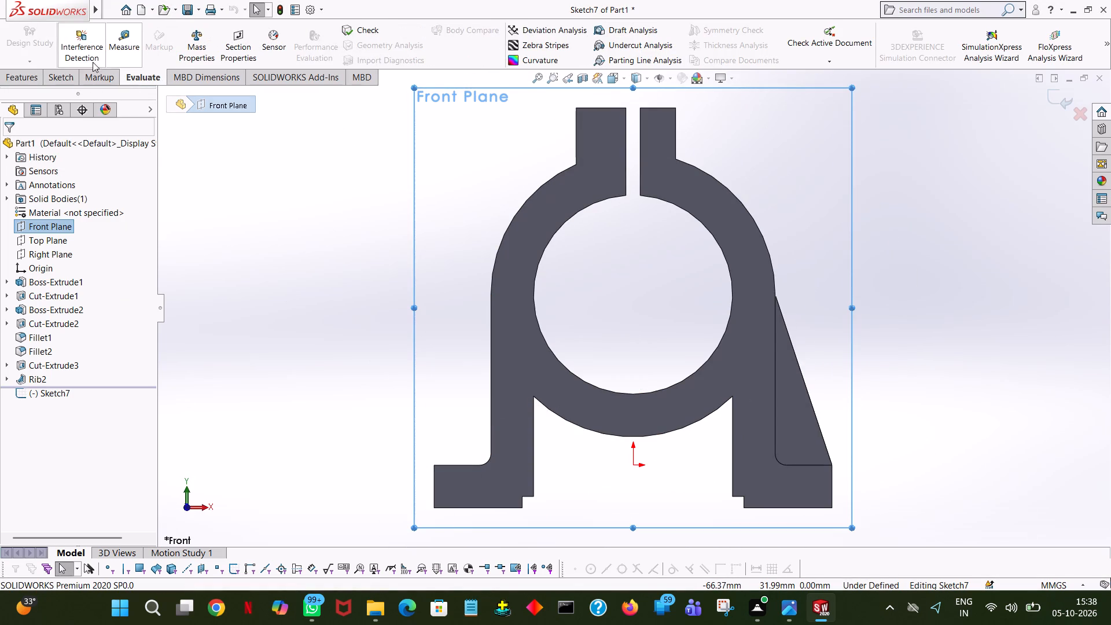
Sketch a slanted line about 25 mm long from where the -X straight side meets the arc to the flange's outer top corner.
click(61, 83)
click(105, 29)
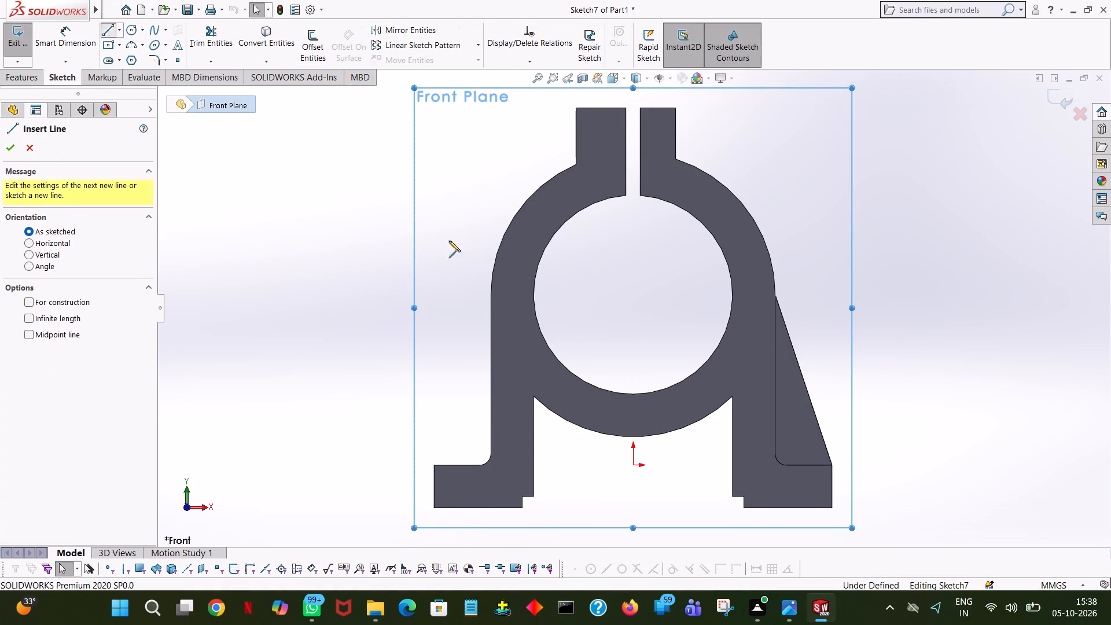
click(491, 295)
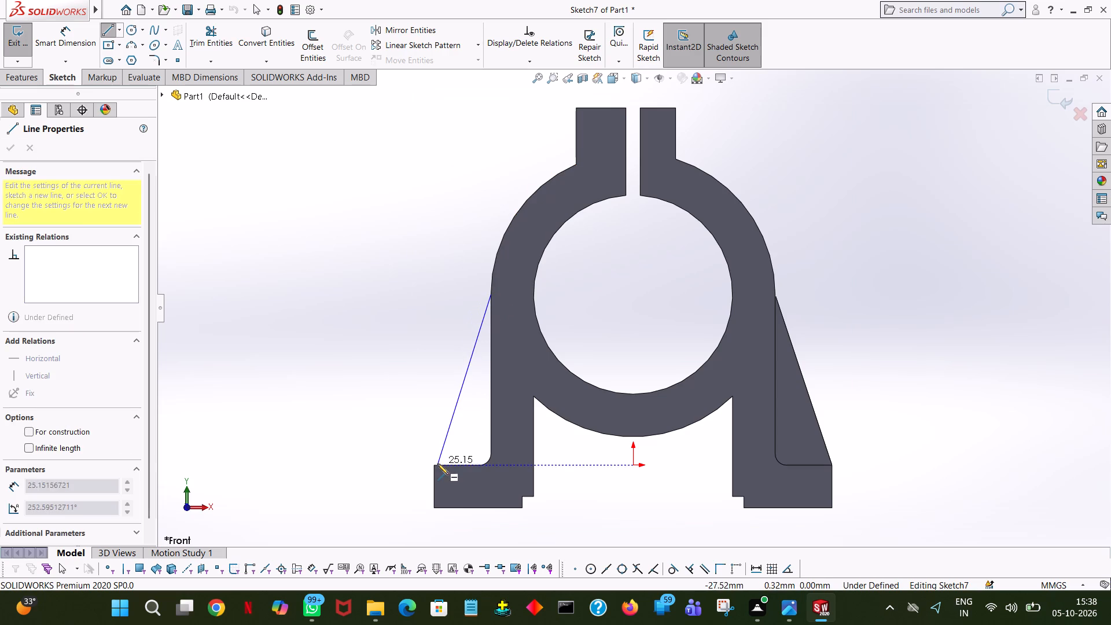
click(436, 465)
right_click(436, 466)
click(455, 468)
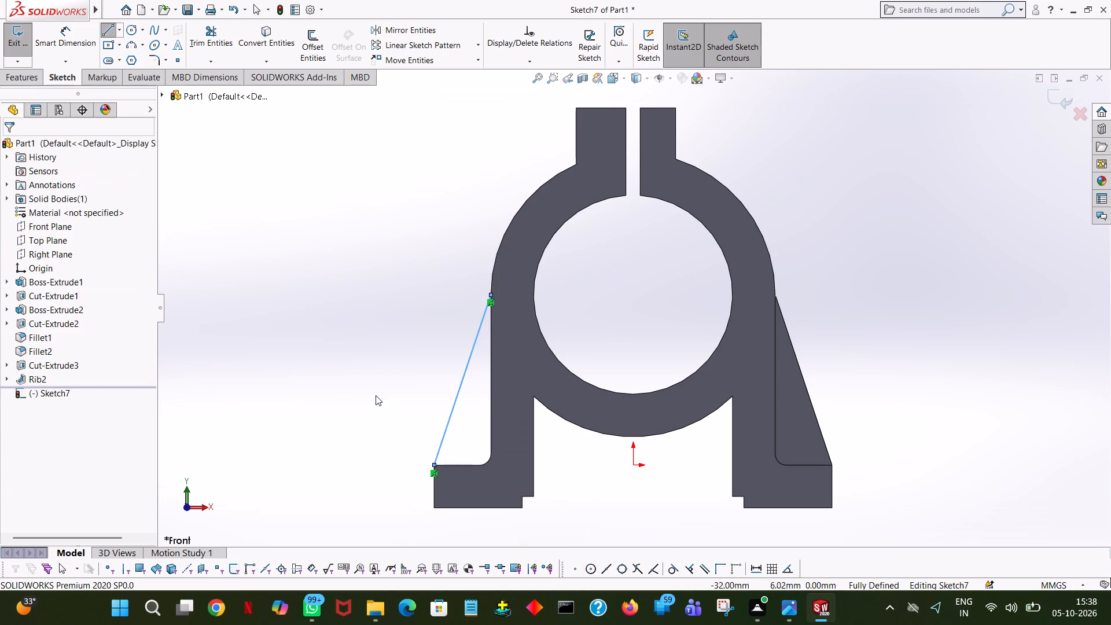
click(348, 368)
Create a 6 mm thick rib from the -X slanted line, with the material side flipped toward the body.
click(30, 83)
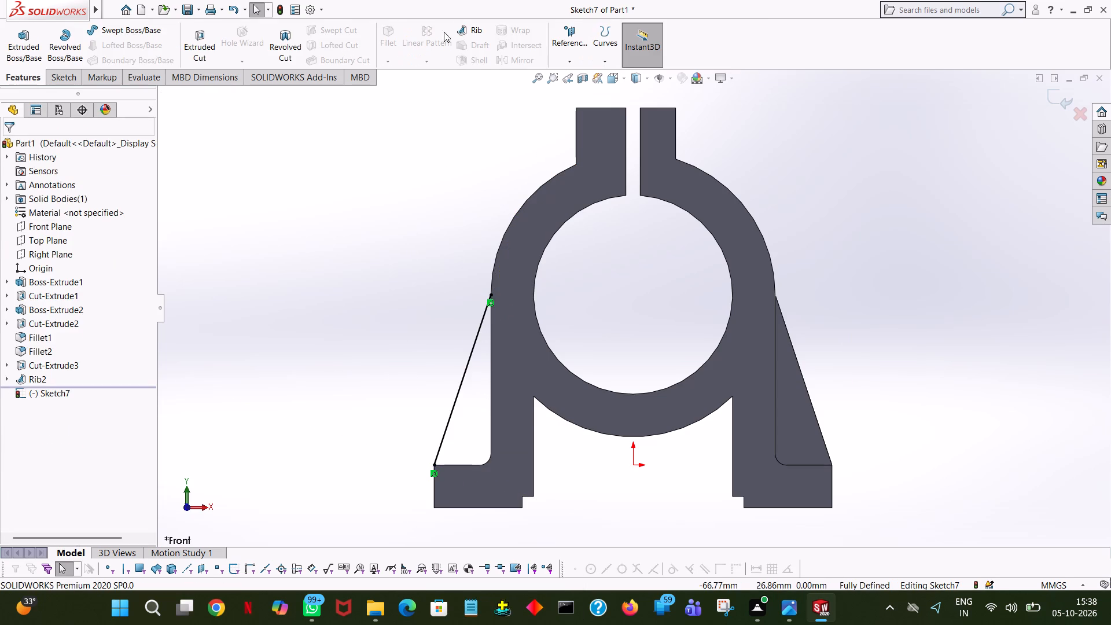
click(472, 31)
middle_drag(386, 239, 387, 240)
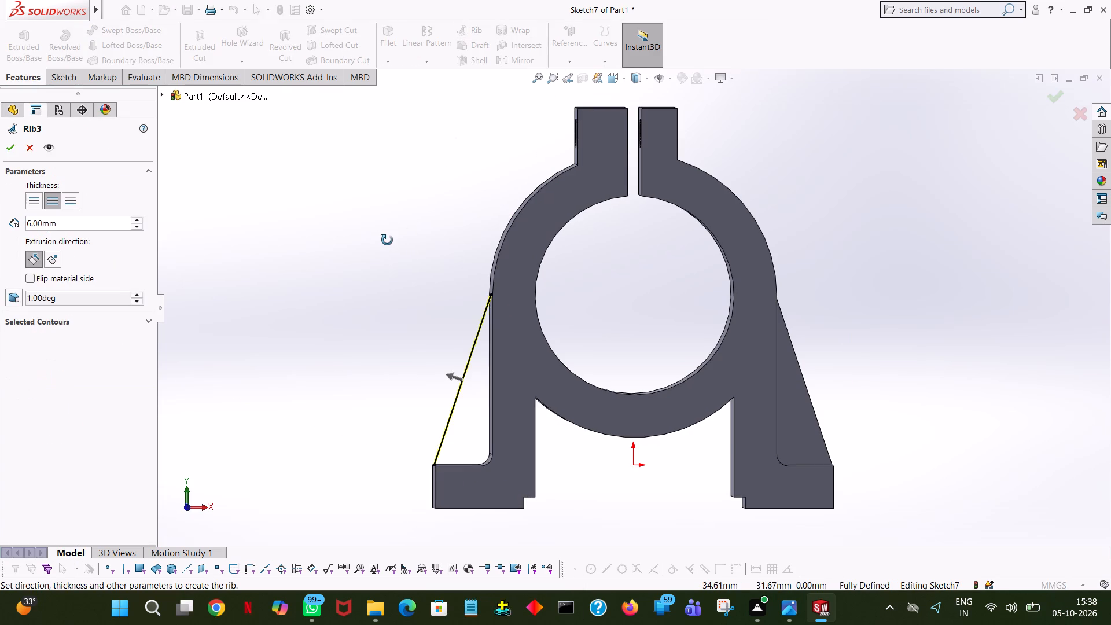
middle_drag(387, 240, 392, 244)
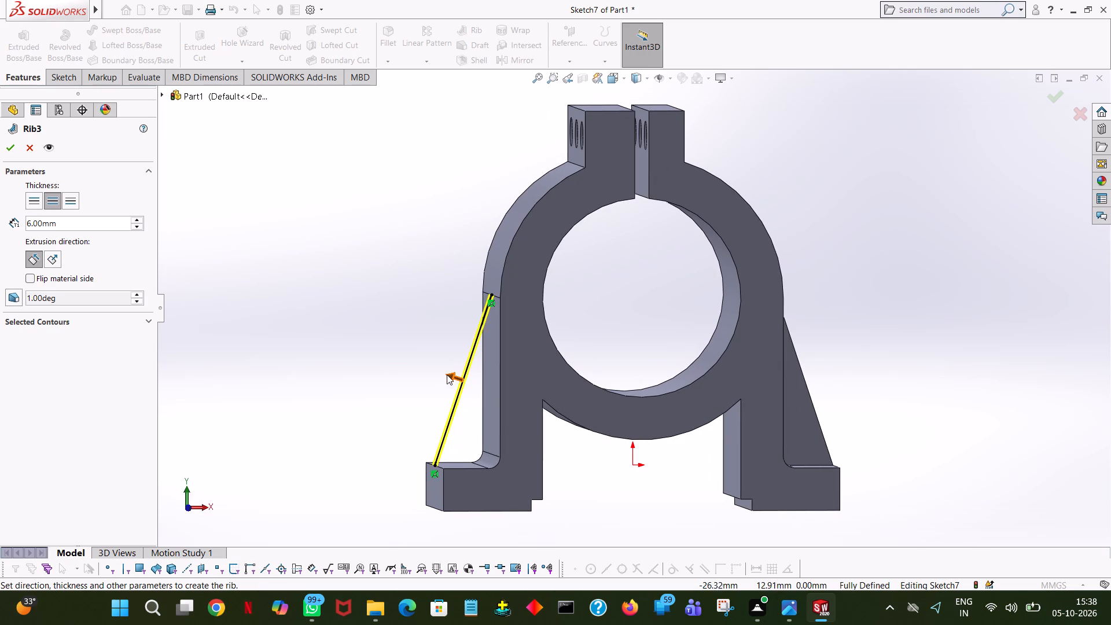
click(447, 376)
click(8, 150)
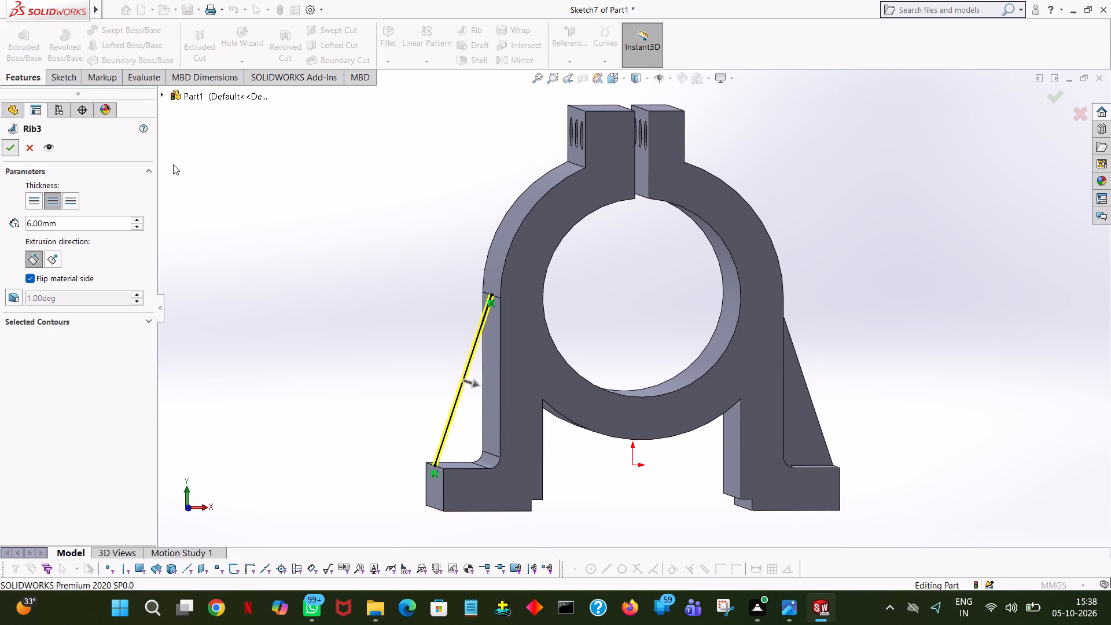
click(267, 211)
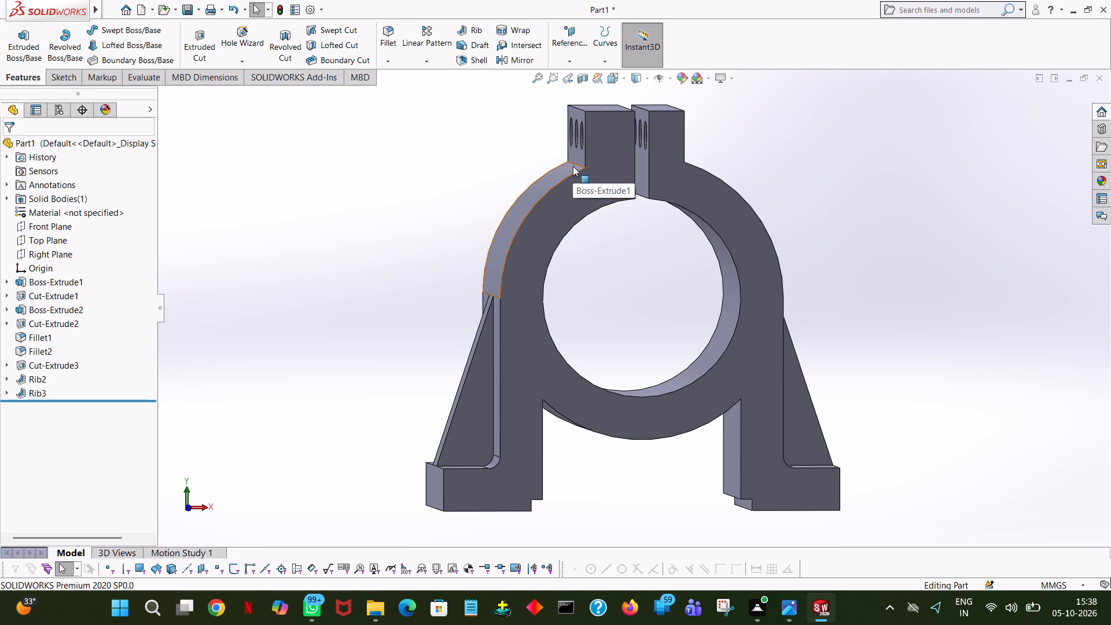
Start an Extruded Cut sketch on the +X flange's top face, oriented to the Top view.
middle_drag(908, 205, 733, 306)
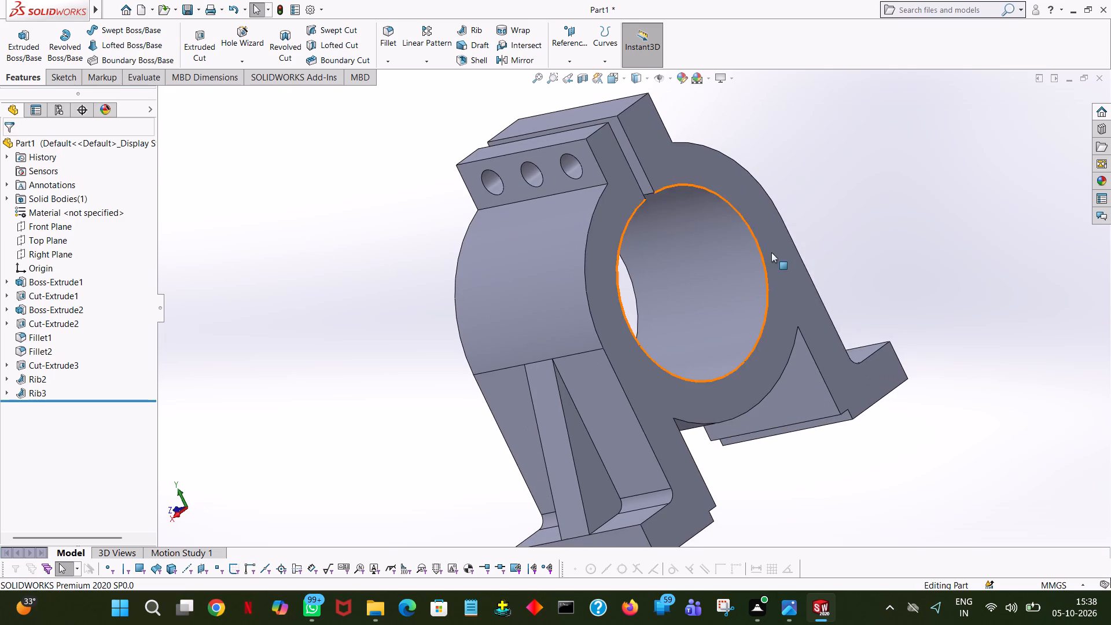
middle_drag(829, 204, 884, 403)
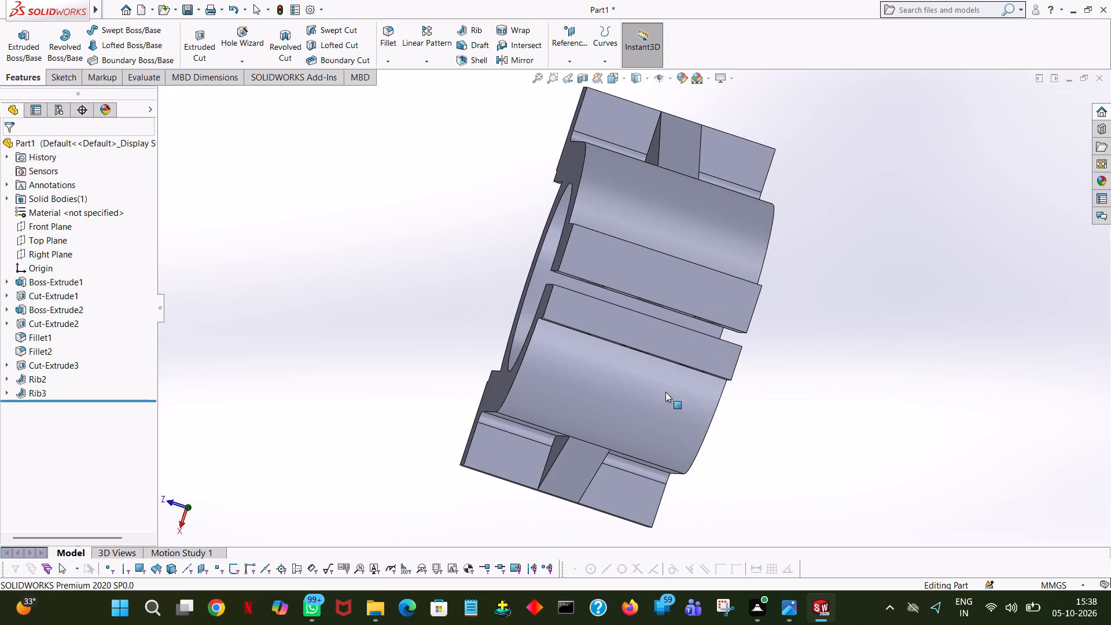
click(211, 48)
click(501, 450)
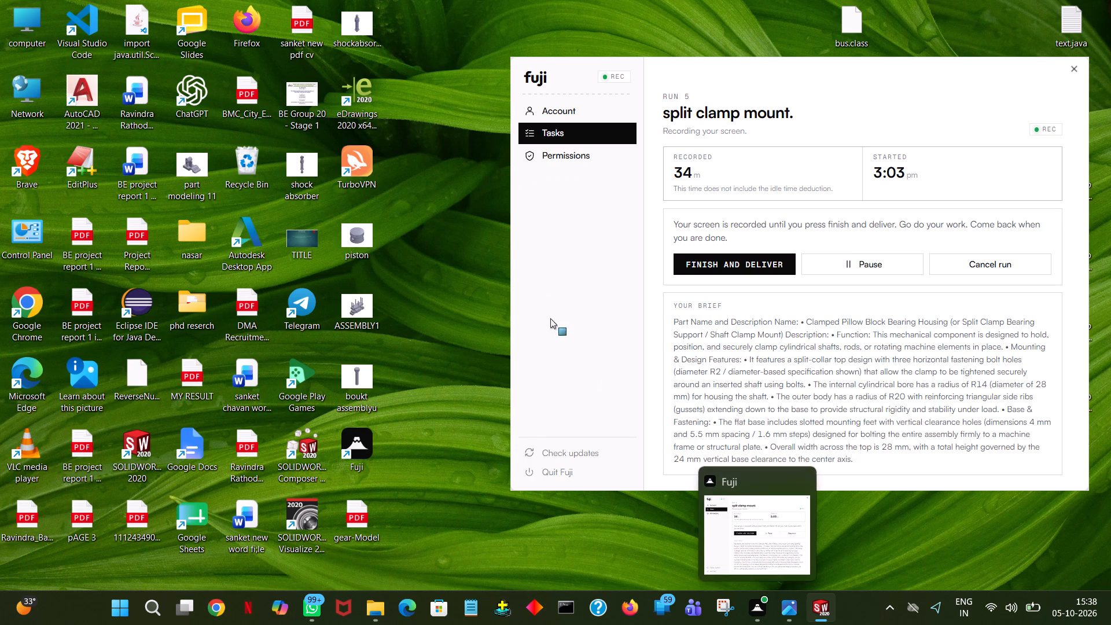
click(627, 83)
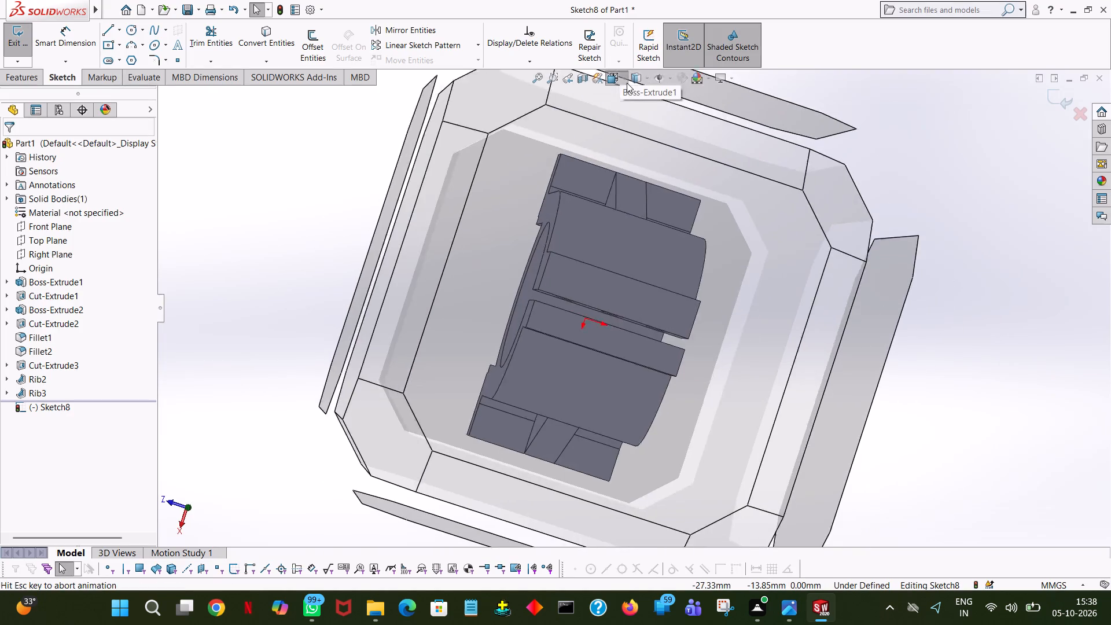
click(679, 144)
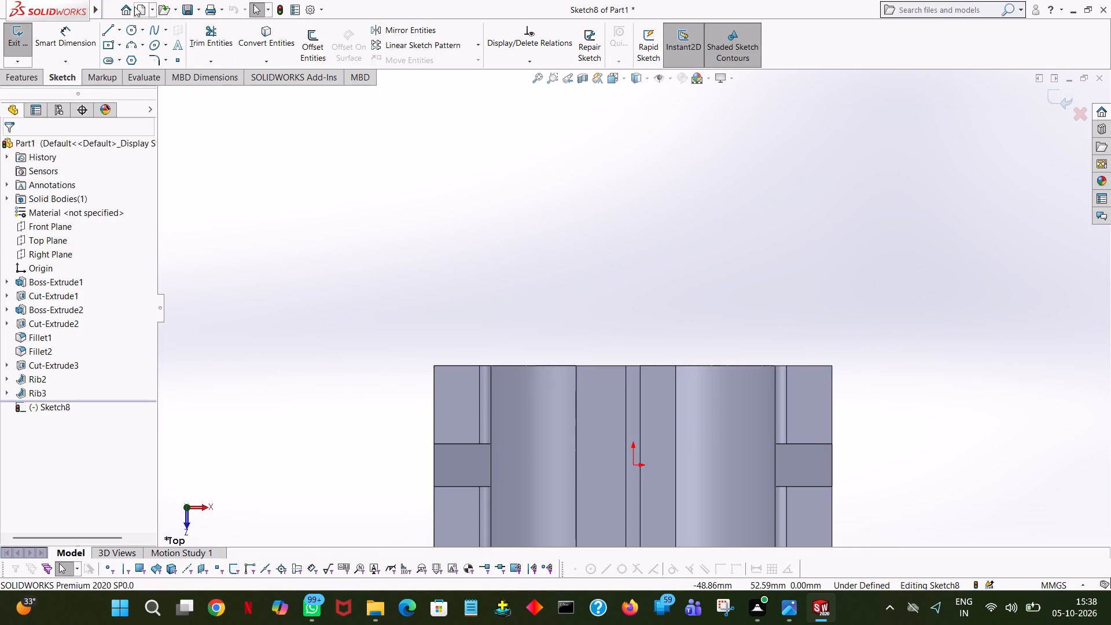
Sketch a 5.5 mm line perpendicular to the +X flange's rear (-Z) top edge, running inward from that edge's midpoint.
click(106, 32)
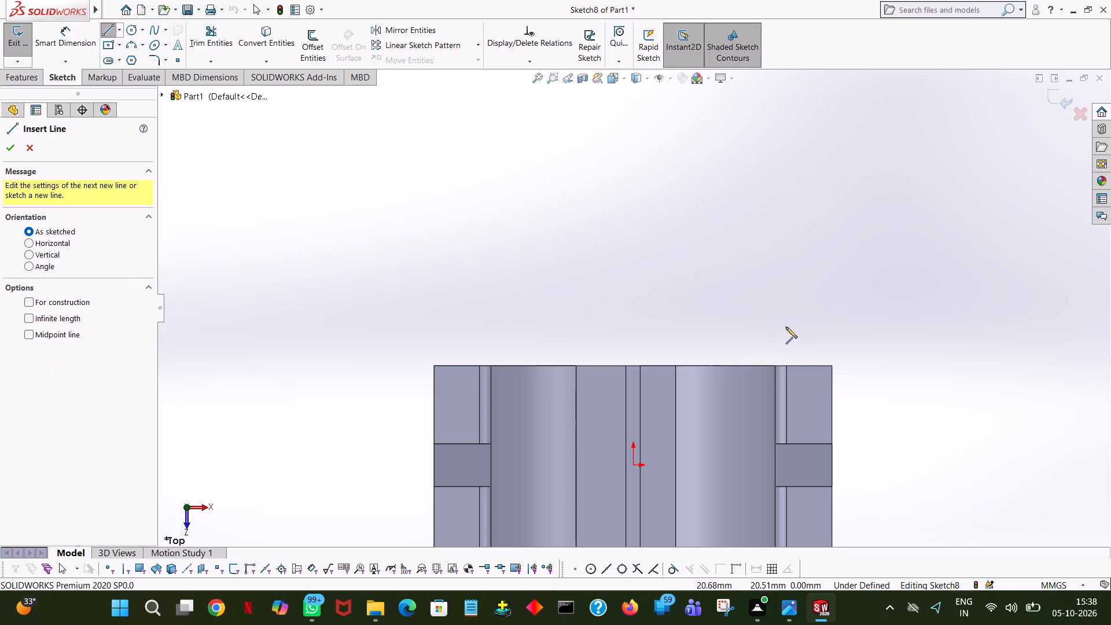
click(810, 365)
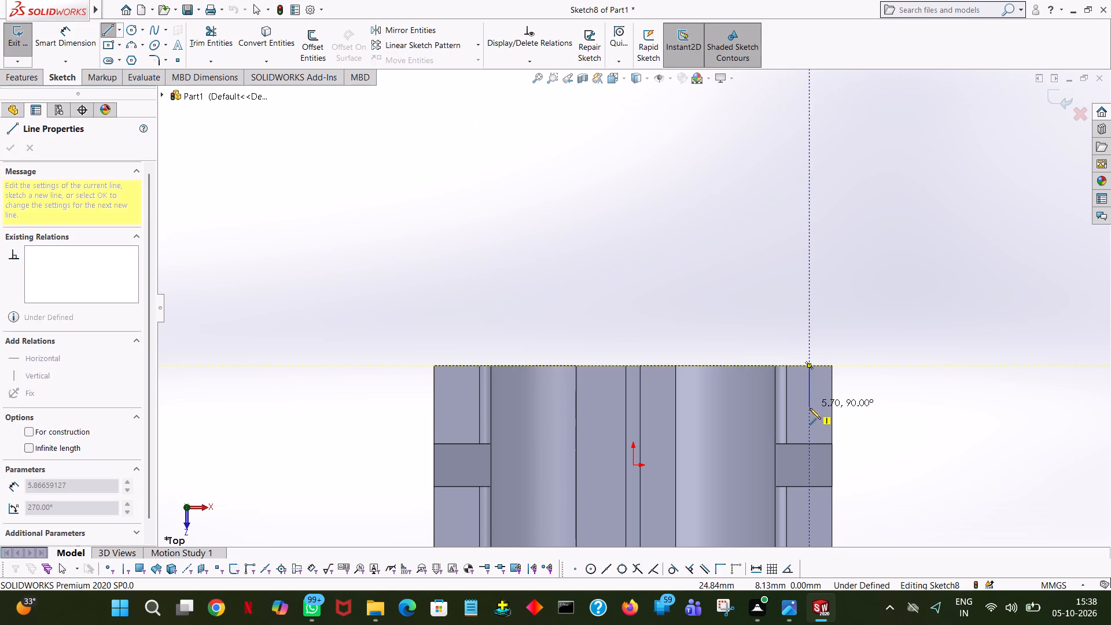
click(810, 408)
text(5.5)
key(Return)
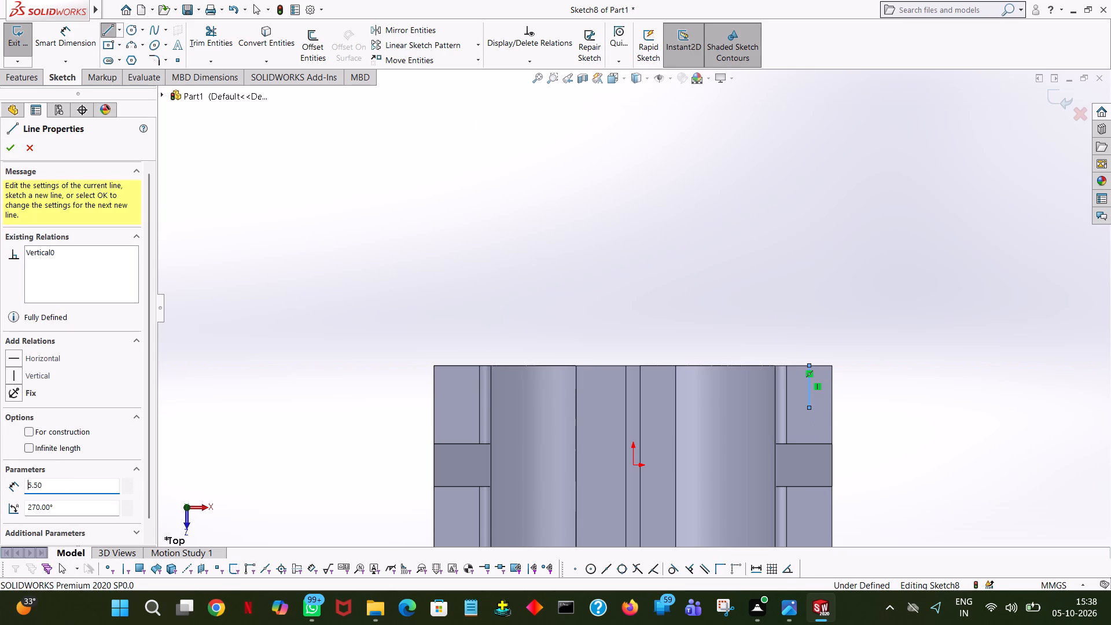
right_click(810, 408)
click(844, 417)
click(759, 296)
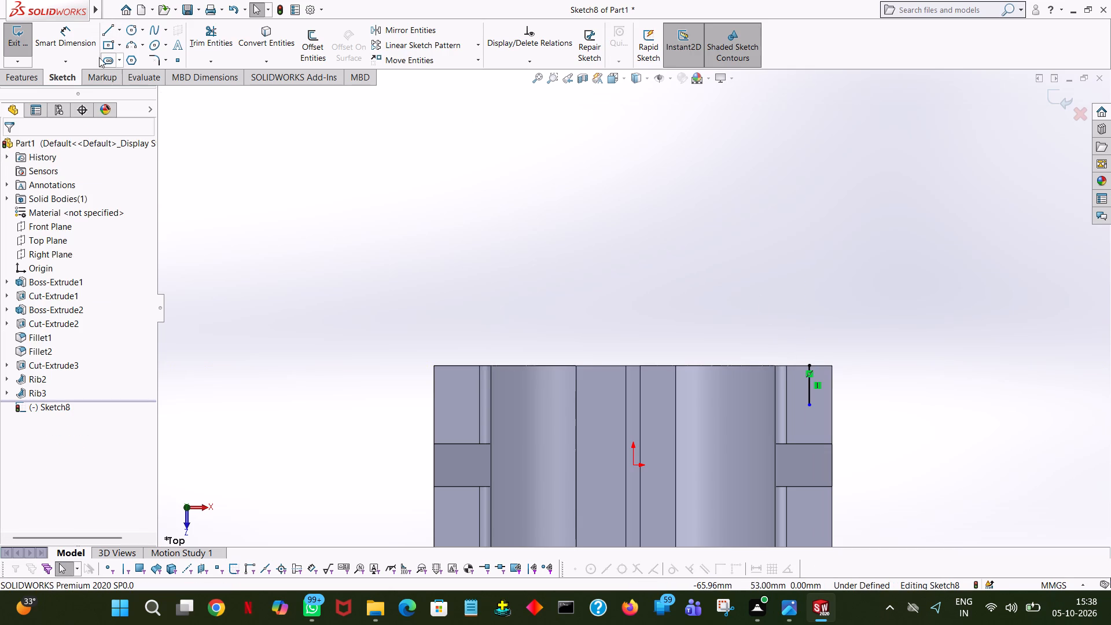
Sketch a 2 mm radius circle centred on the inner end of the +X flange's 5.5 mm line.
click(132, 27)
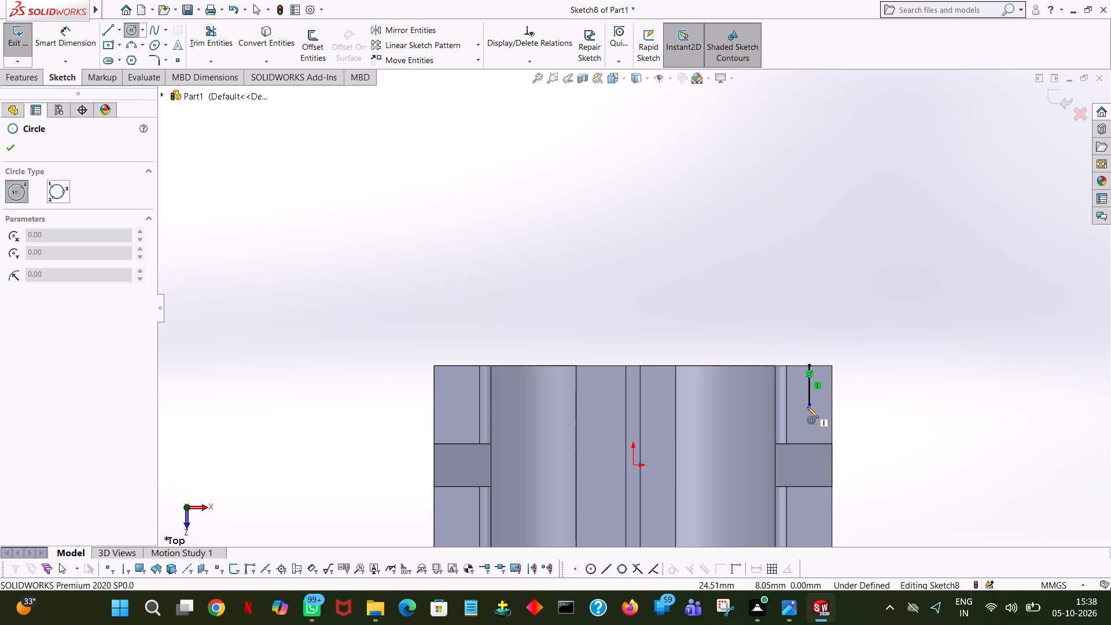
click(808, 406)
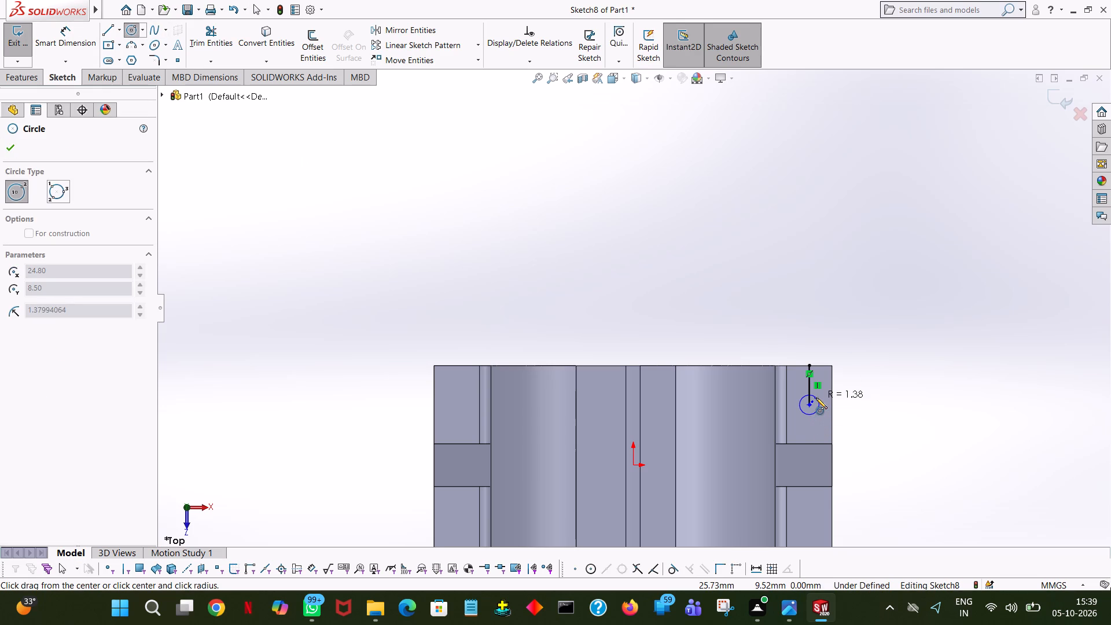
click(816, 398)
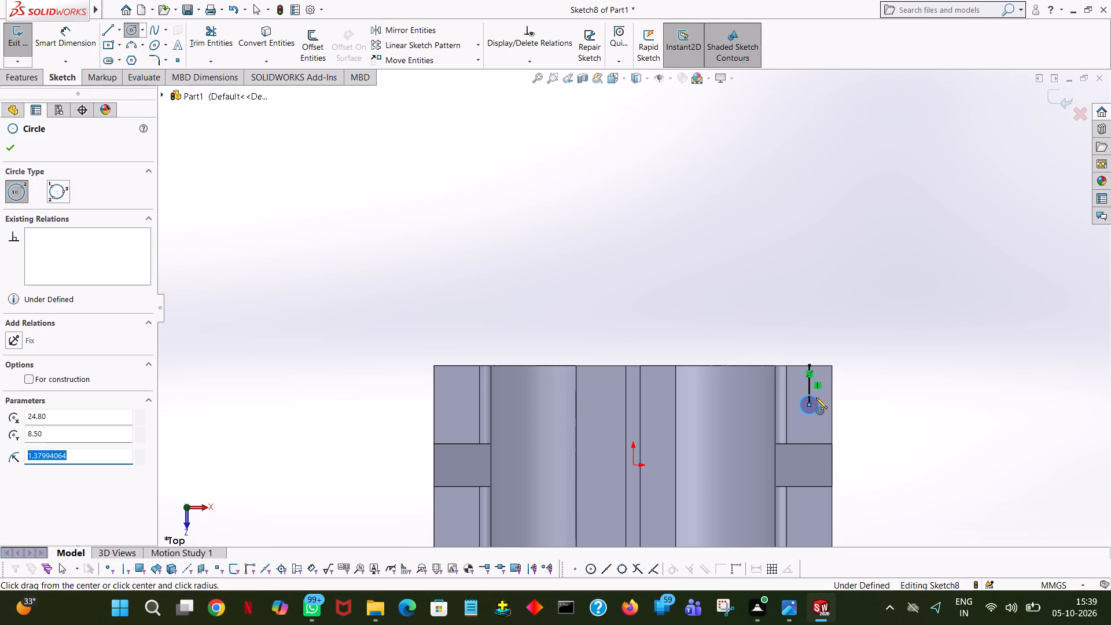
key(2)
key(Return)
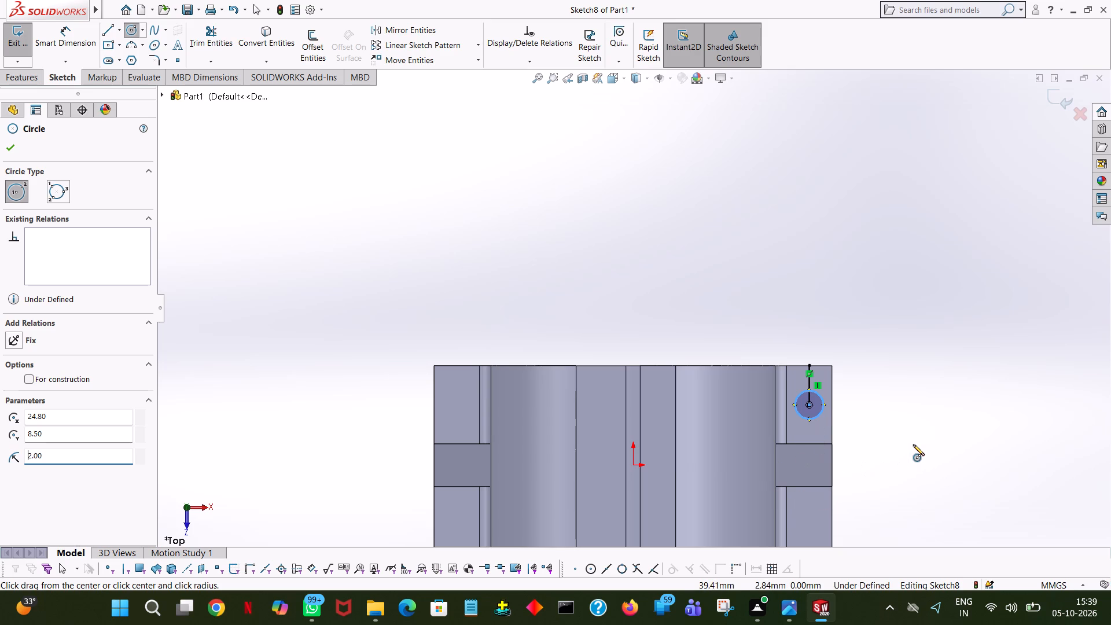
ctrl+middle_drag(913, 444, 898, 292)
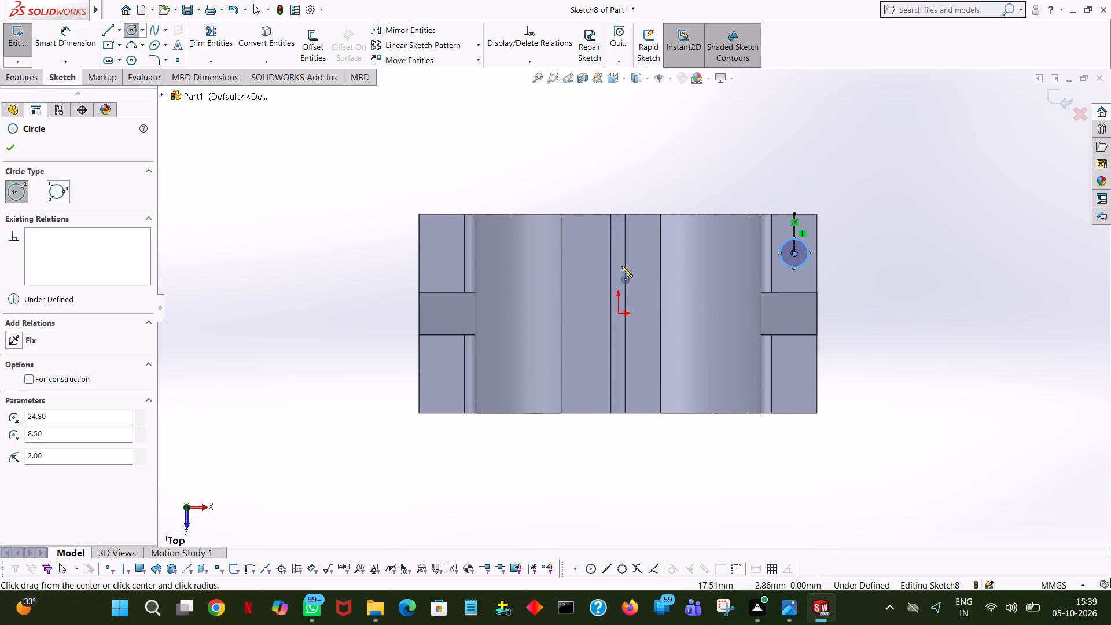
click(8, 152)
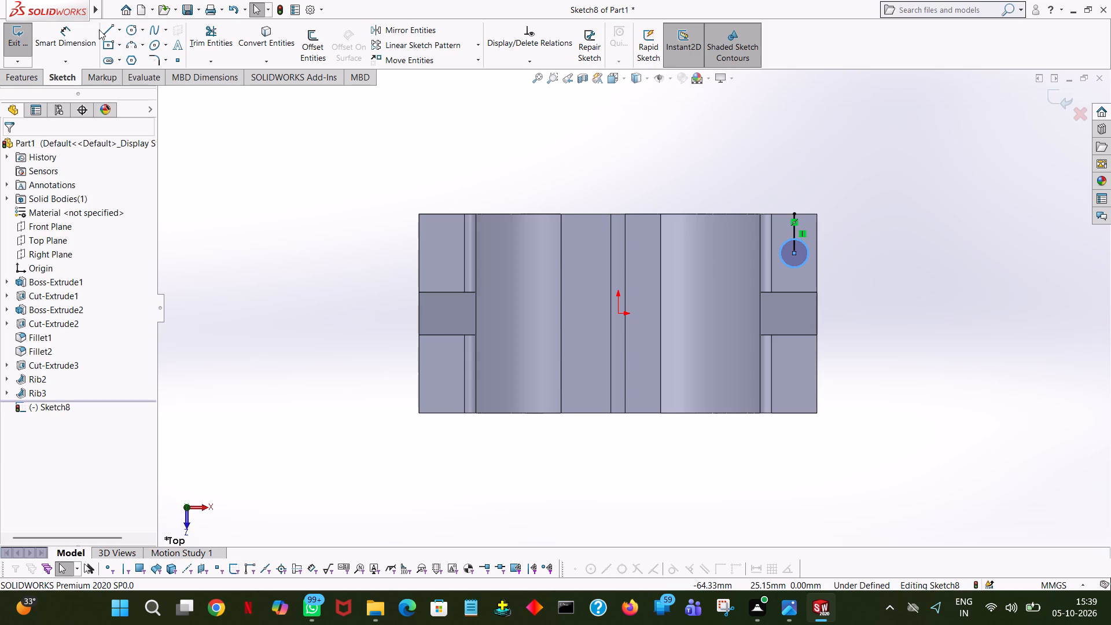
Sketch a 5.5 mm line running perpendicularly inward from the midpoint of the +X flange's front (+Z) edge.
click(107, 31)
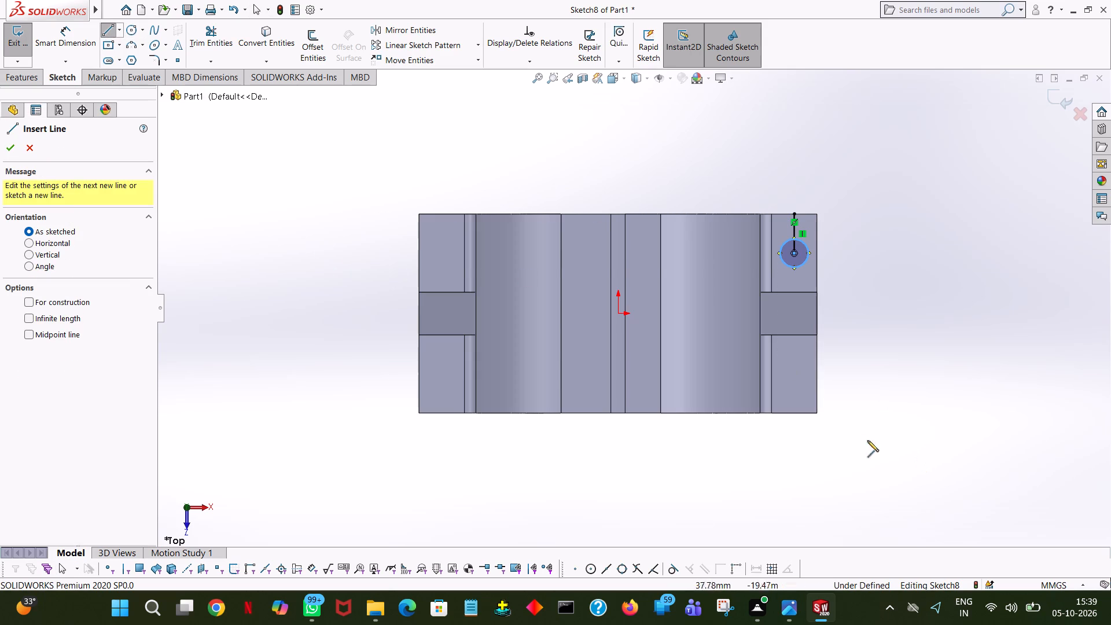
click(794, 414)
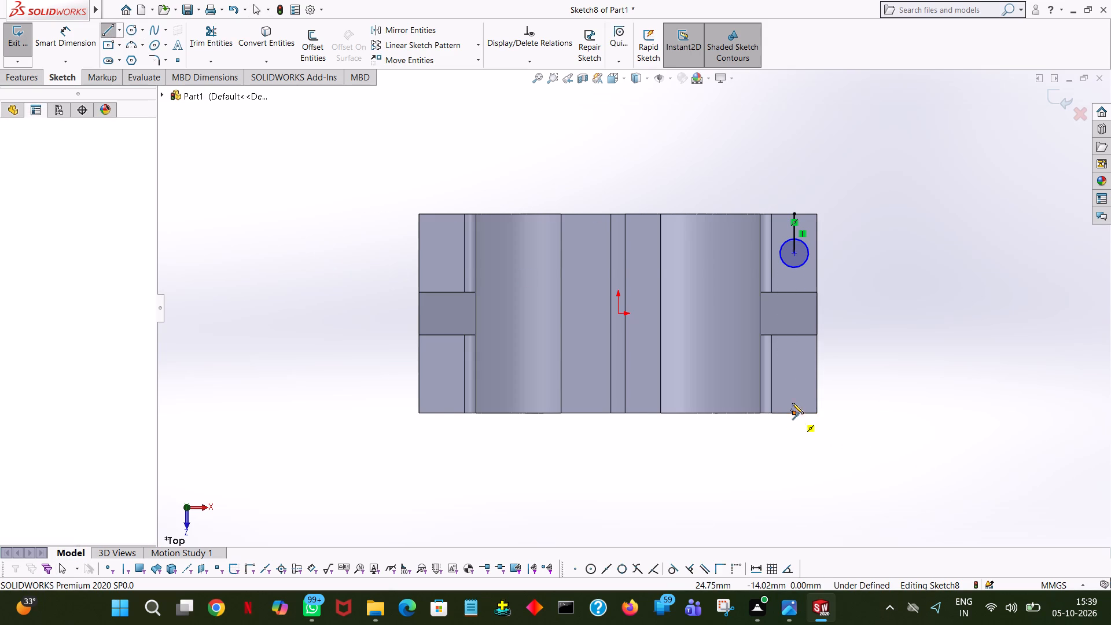
click(792, 381)
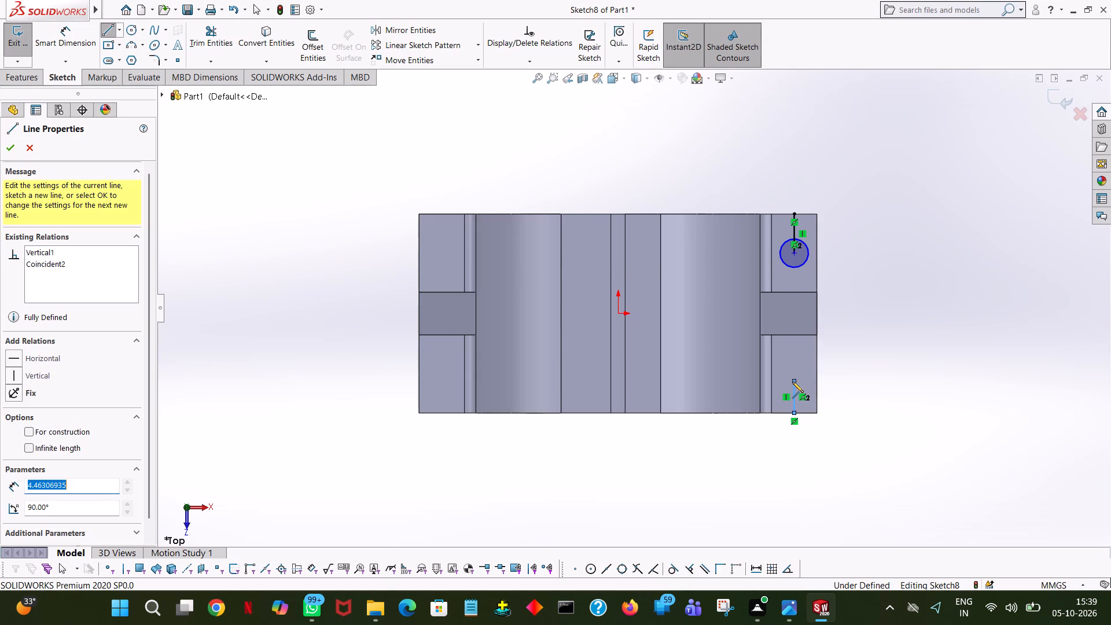
text(5.5)
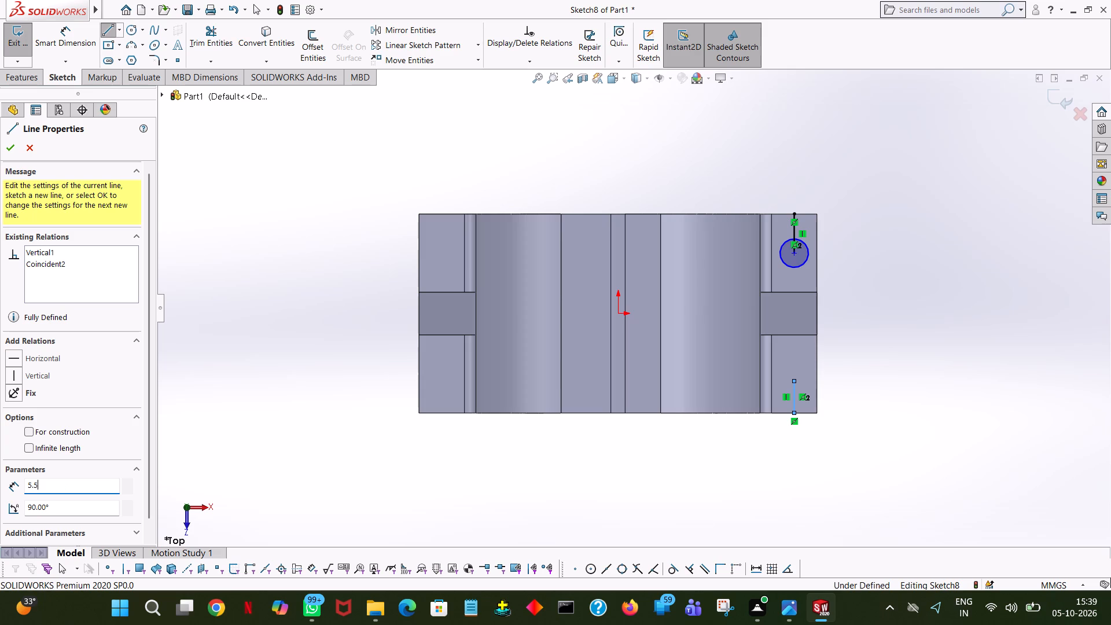
key(Return)
right_click(792, 381)
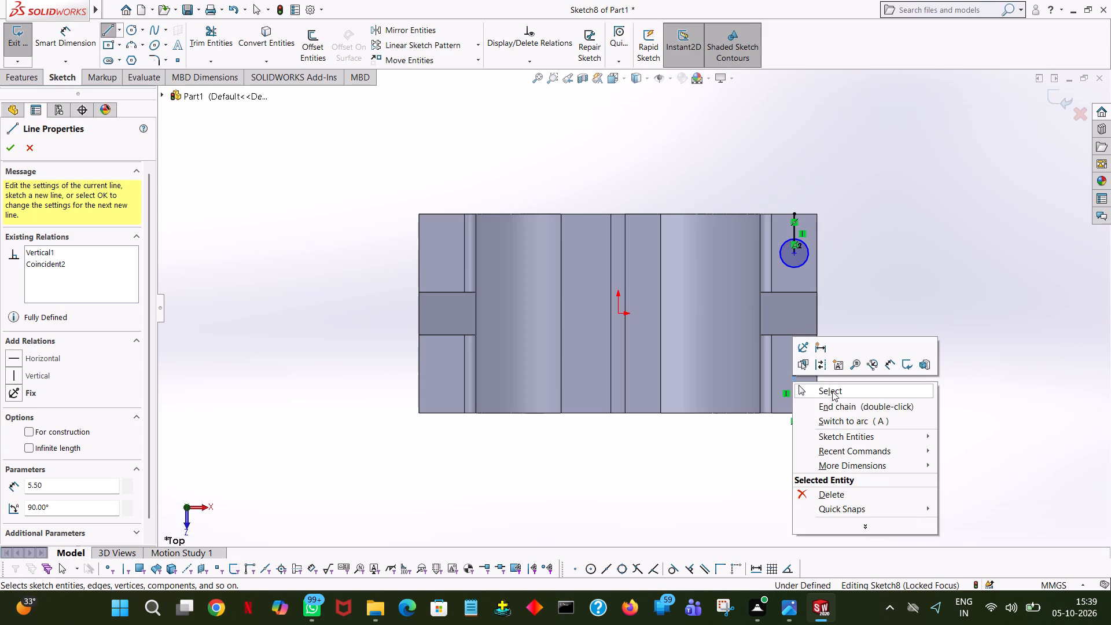
click(832, 391)
Sketch a circle at the inner end of the +X flange's front line and set its radius to 2 mm.
click(133, 33)
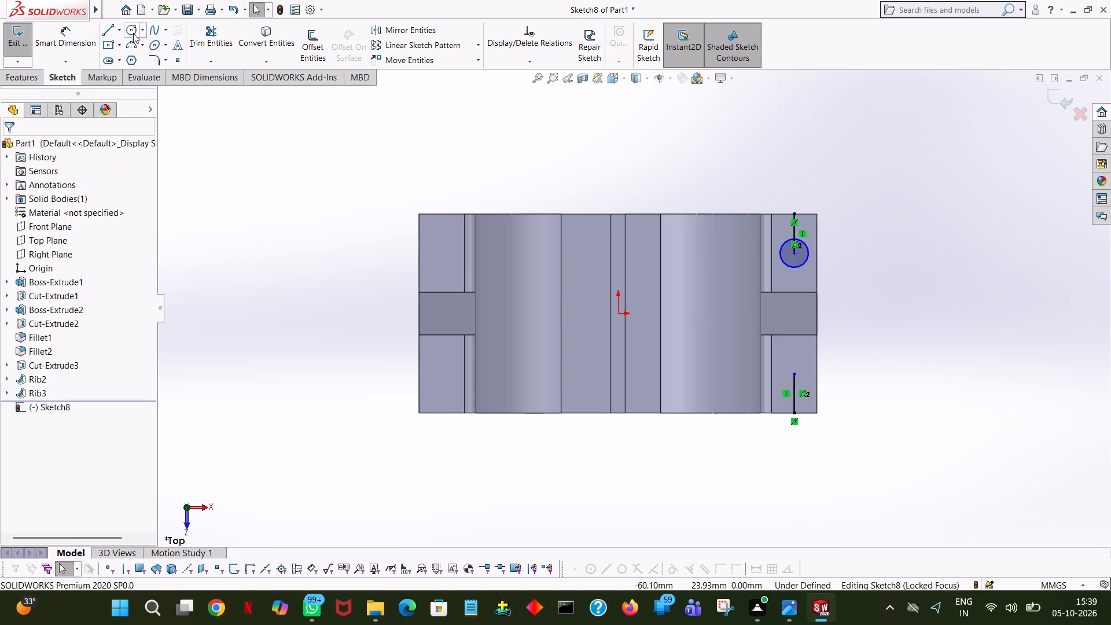
click(794, 374)
click(793, 359)
key(0)
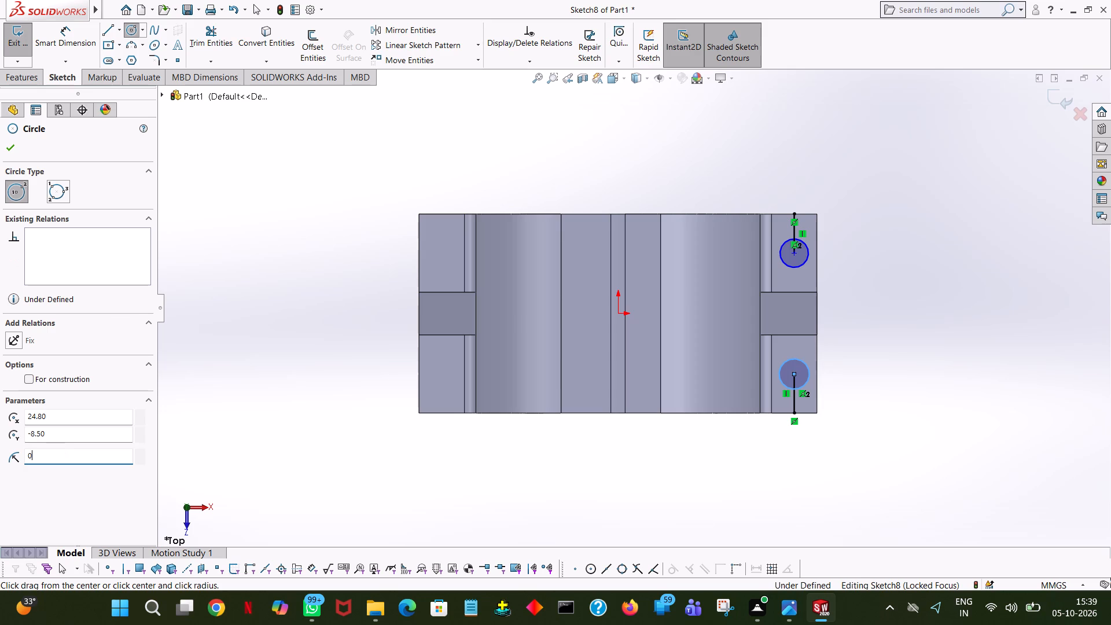
key(Return)
right_click(793, 359)
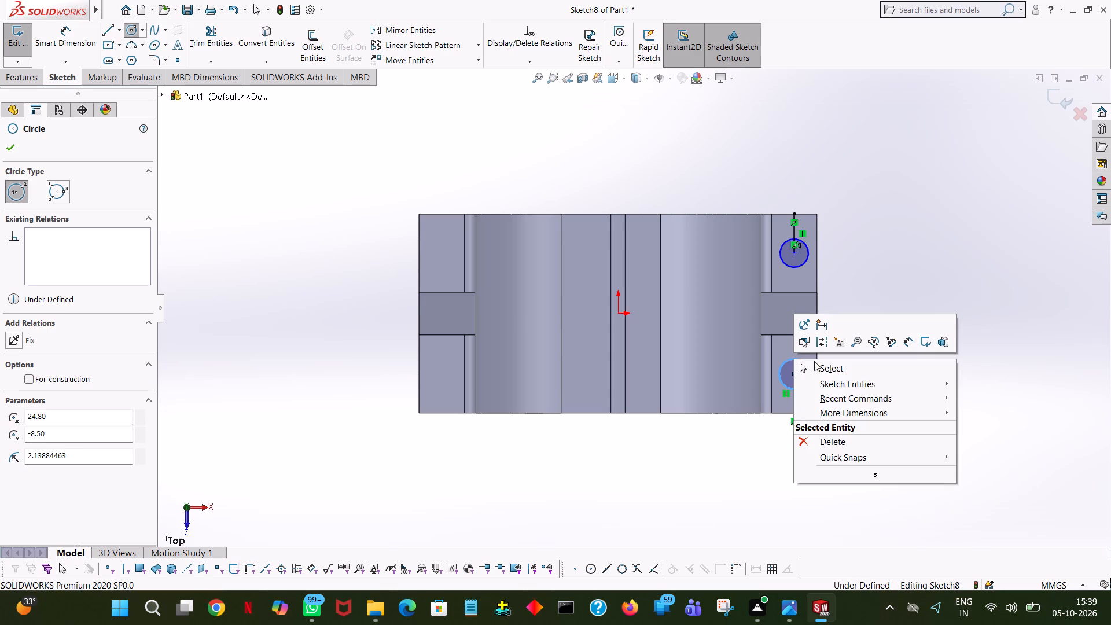
click(814, 361)
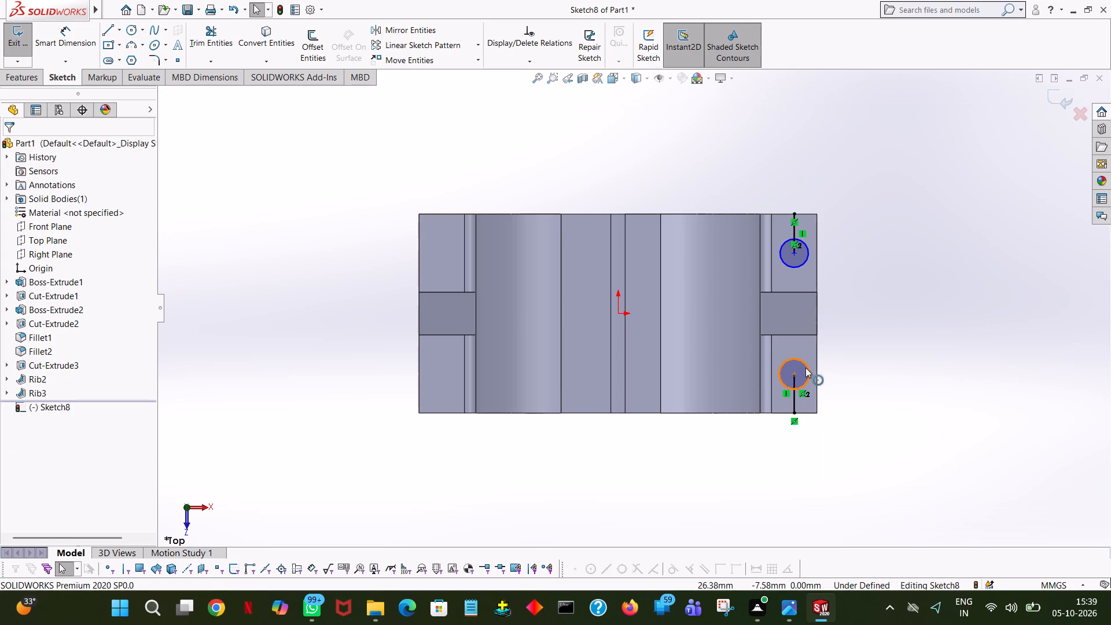
click(807, 368)
key(2)
key(Return)
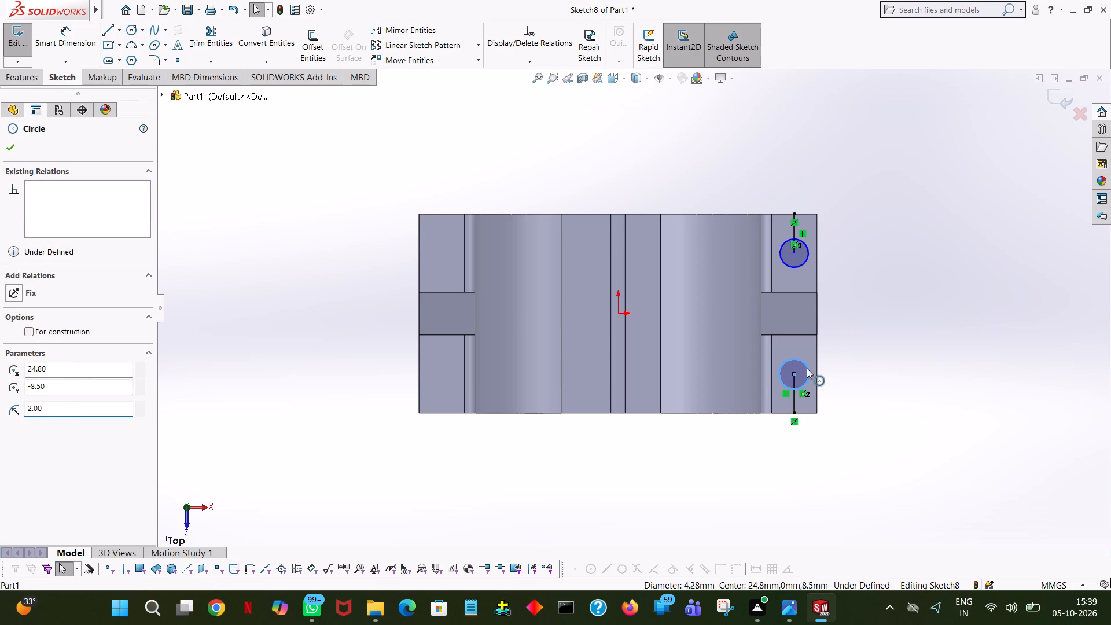
click(13, 148)
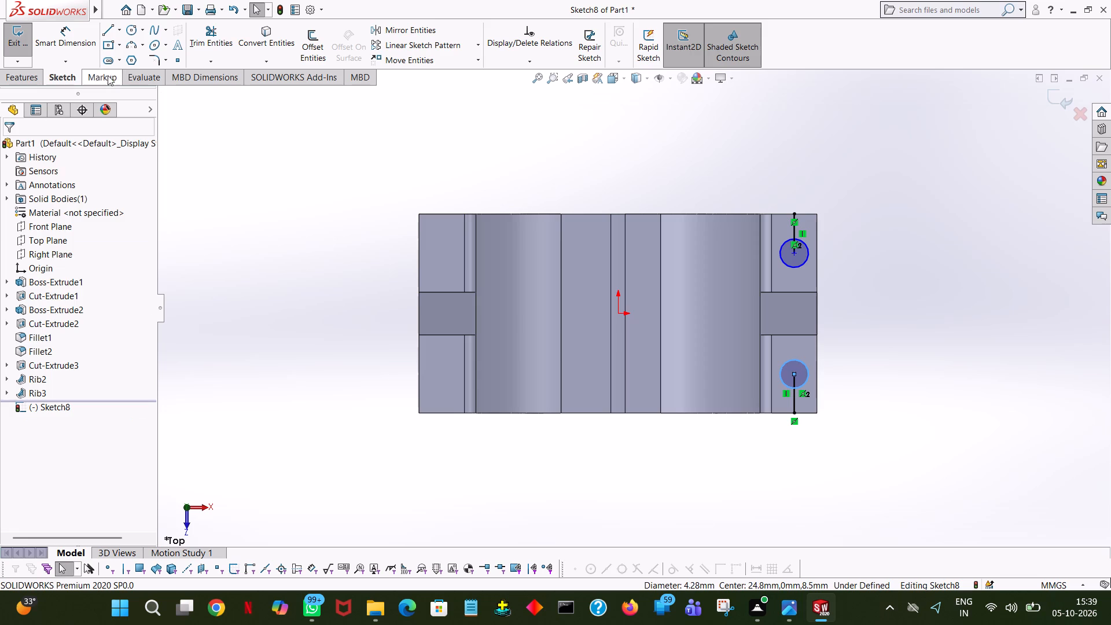
Trim away both 5.5 mm locating lines on the +X flange, leaving only the two circles.
click(227, 39)
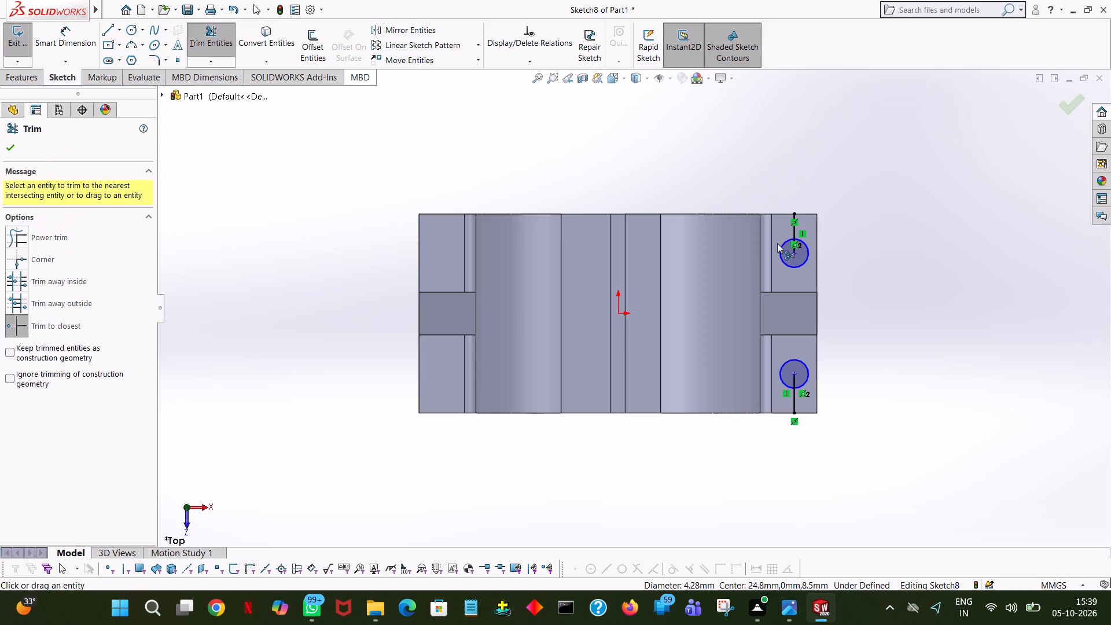
click(792, 247)
click(796, 232)
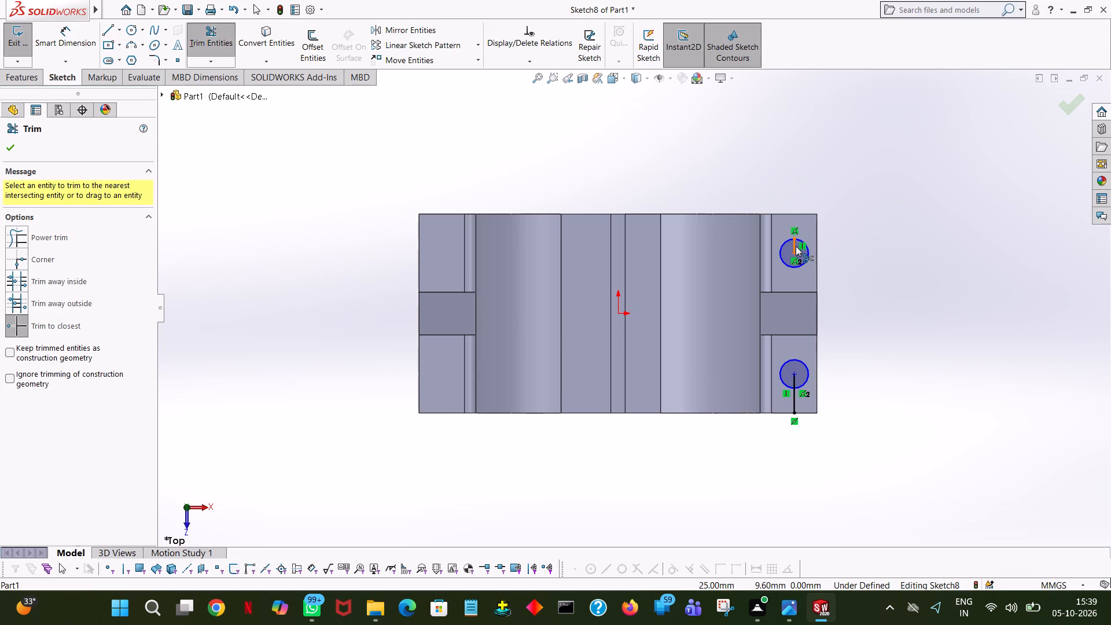
click(796, 246)
click(794, 382)
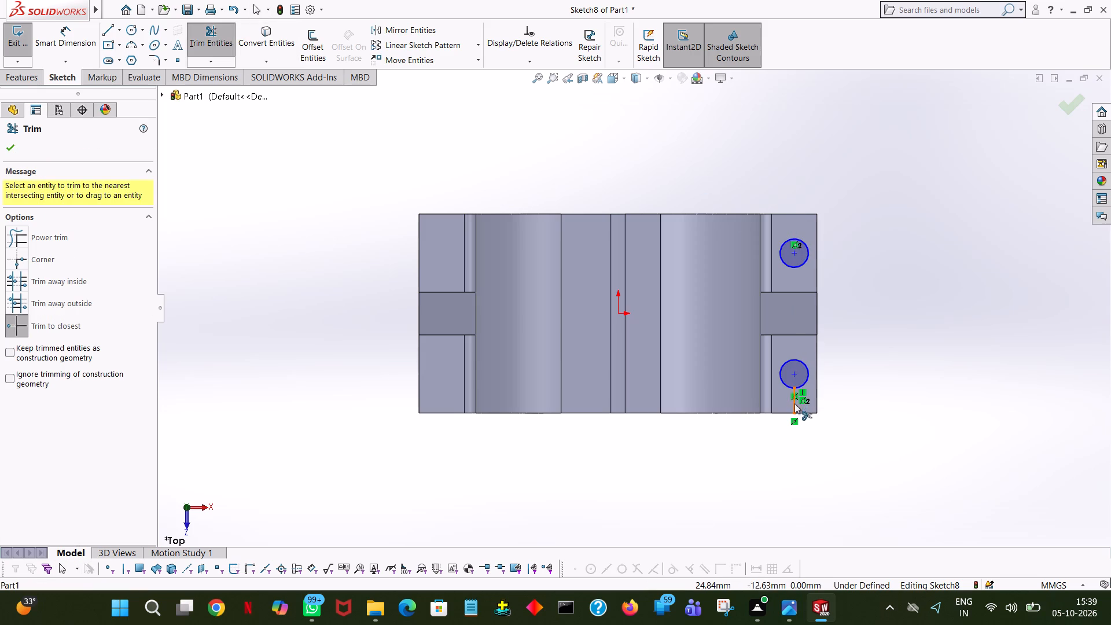
click(794, 404)
click(9, 150)
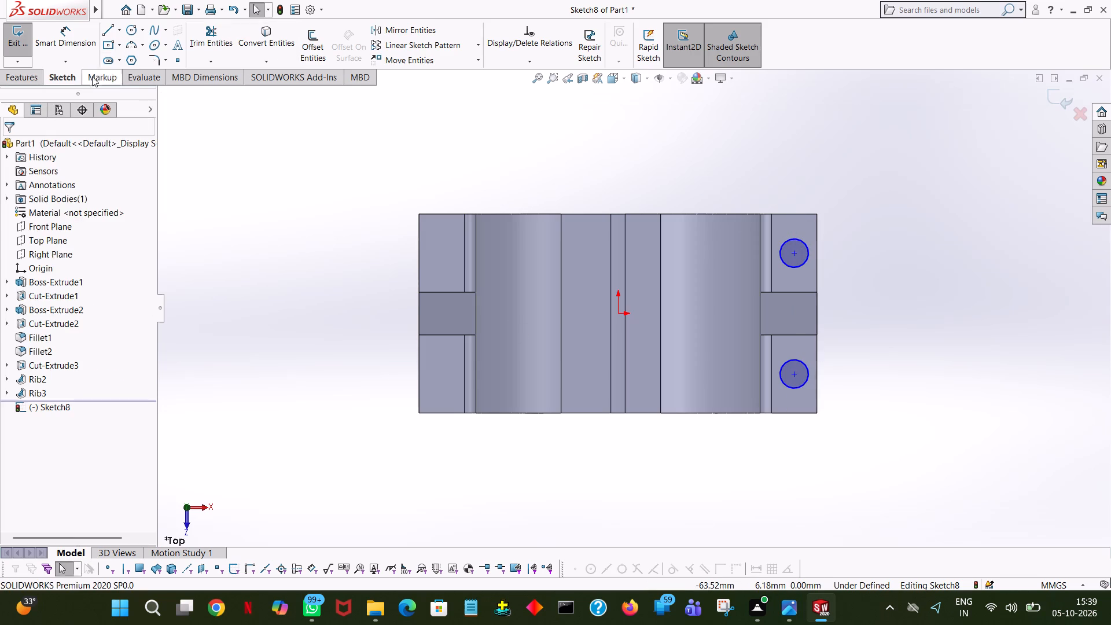
Sketch a 5.5 mm line running perpendicularly inward from the midpoint of the -X flange's rear (-Z) edge.
click(102, 34)
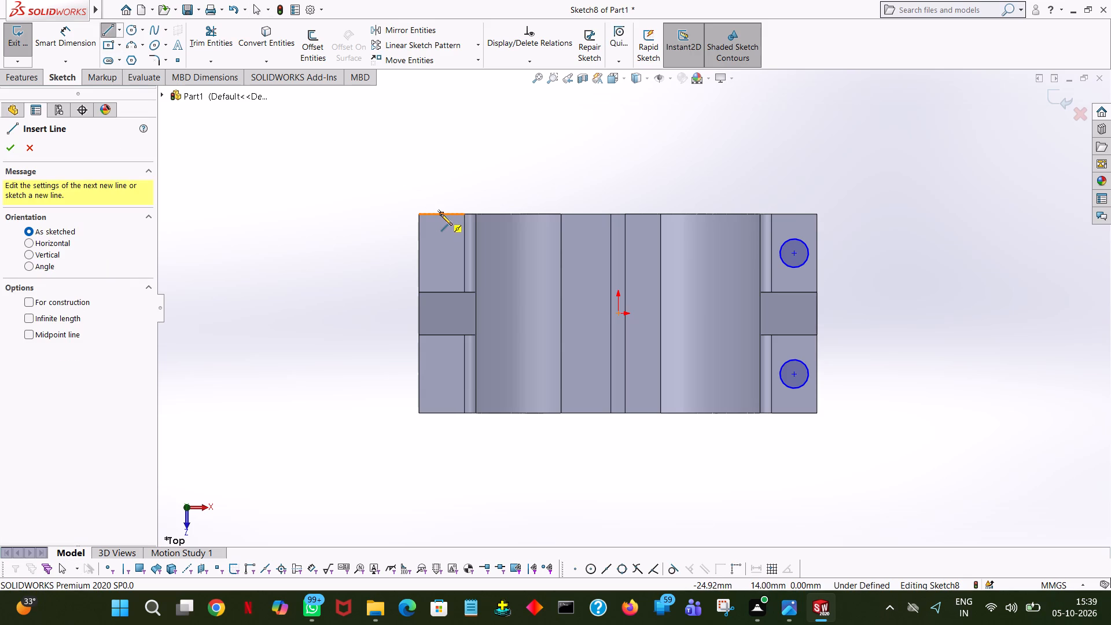
click(441, 212)
click(440, 244)
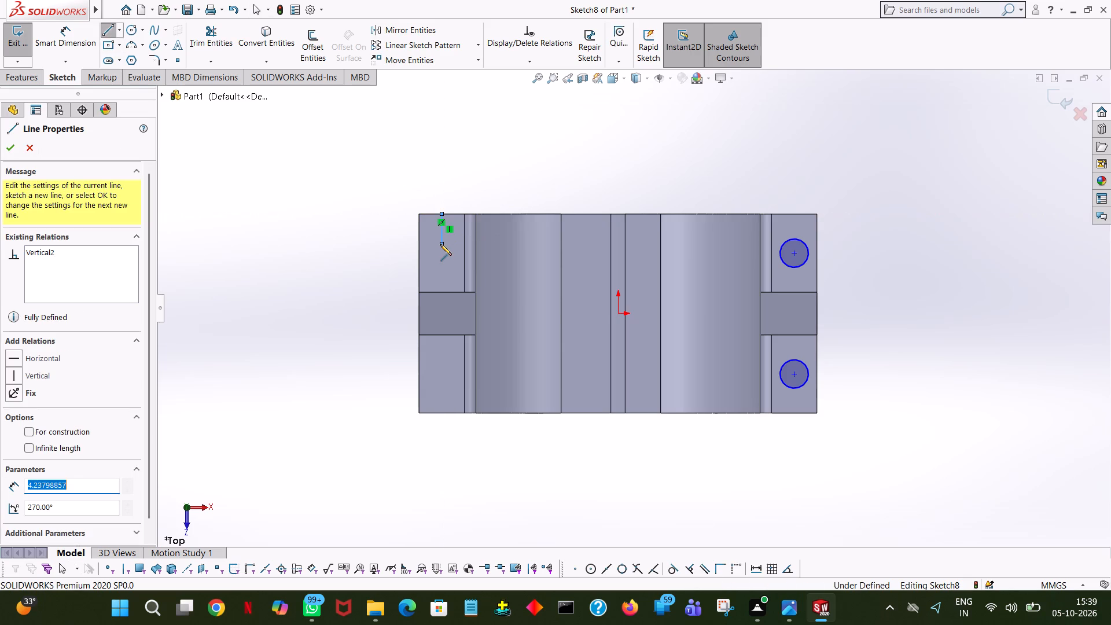
text(5.5)
key(Return)
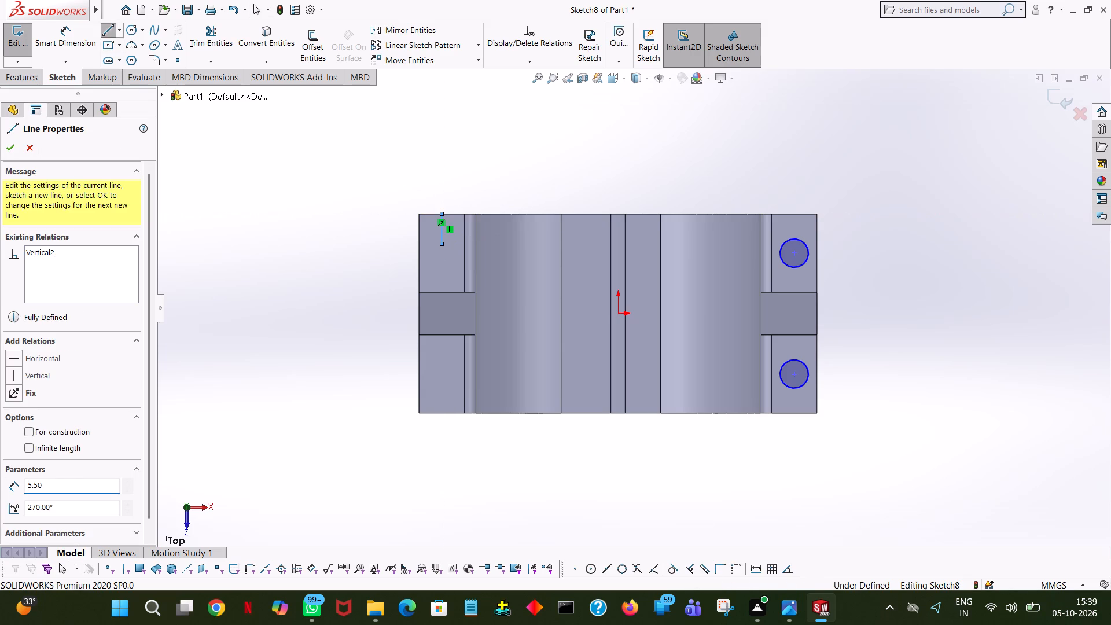
right_click(440, 244)
click(462, 249)
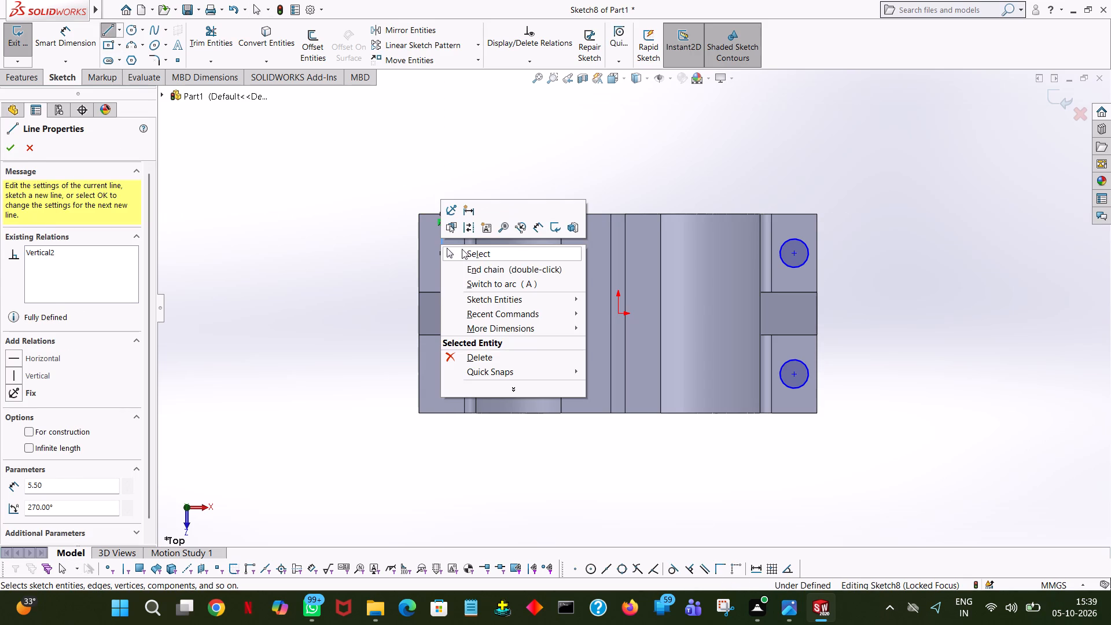
Sketch a 2 mm radius circle centred on the inner end of the -X flange's rear line.
click(134, 30)
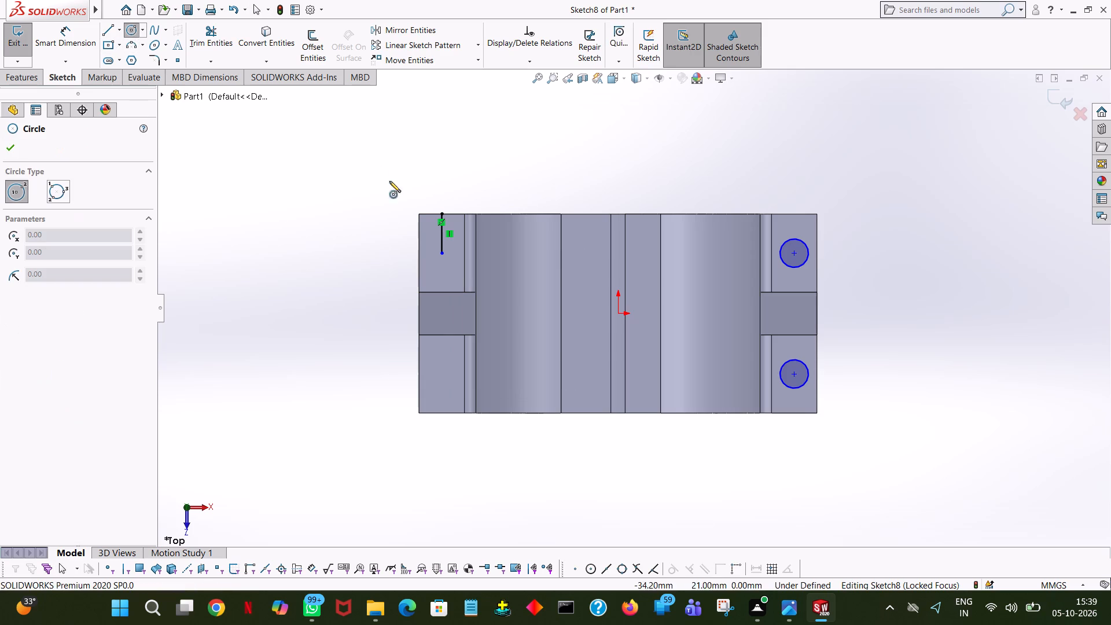
click(442, 252)
click(446, 243)
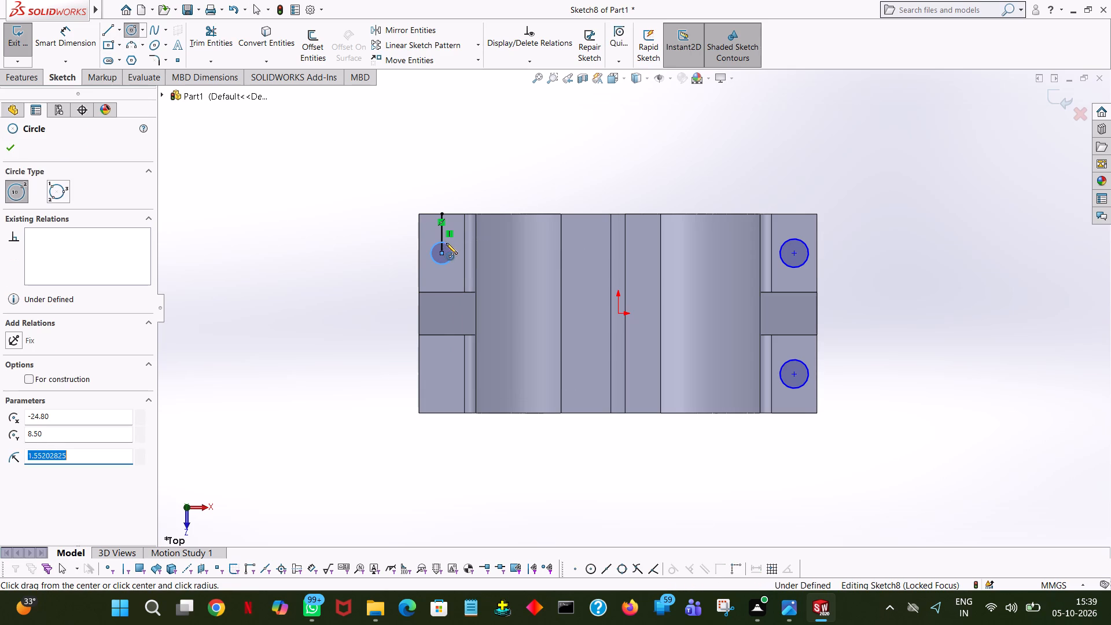
key(2)
key(Return)
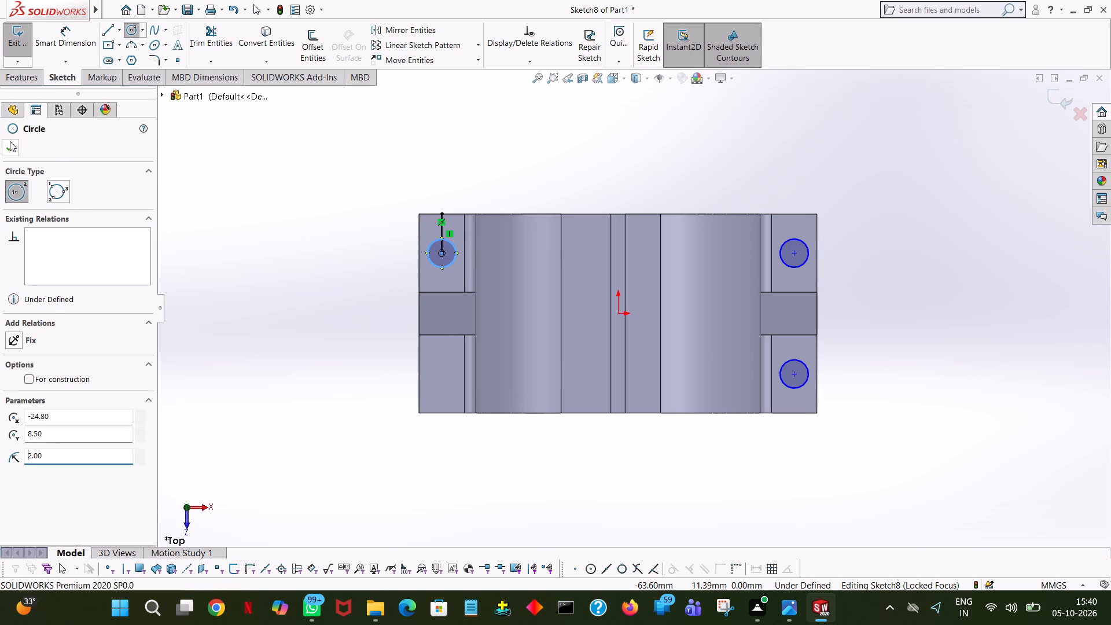
click(11, 144)
Sketch a 5.5 mm line running perpendicularly inward from the midpoint of the -X flange's front (+Z) edge.
click(105, 28)
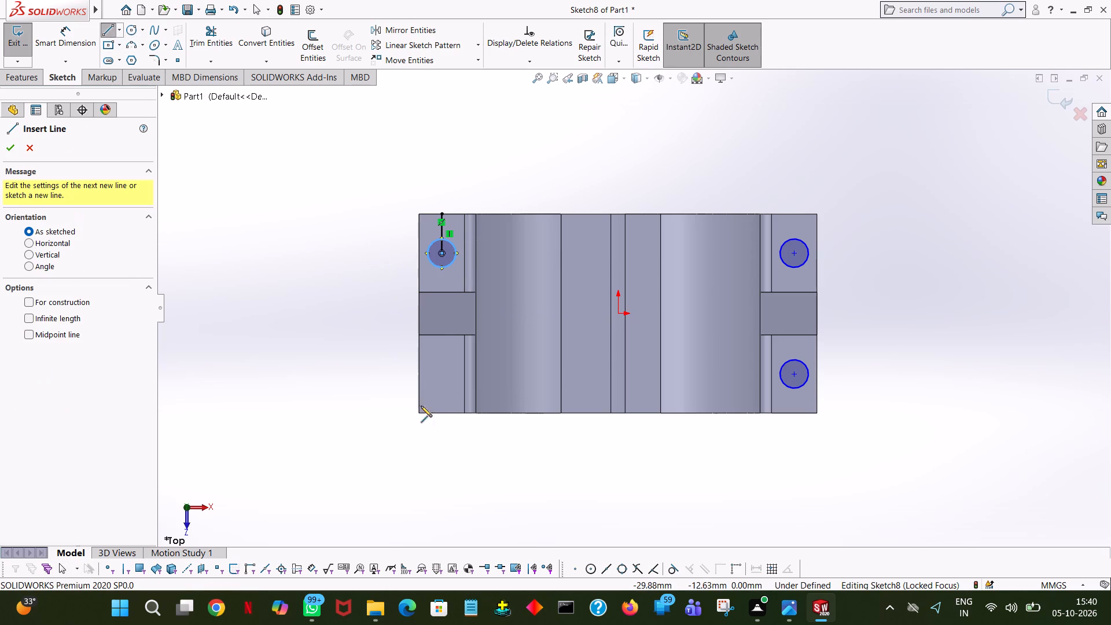
click(442, 411)
click(440, 371)
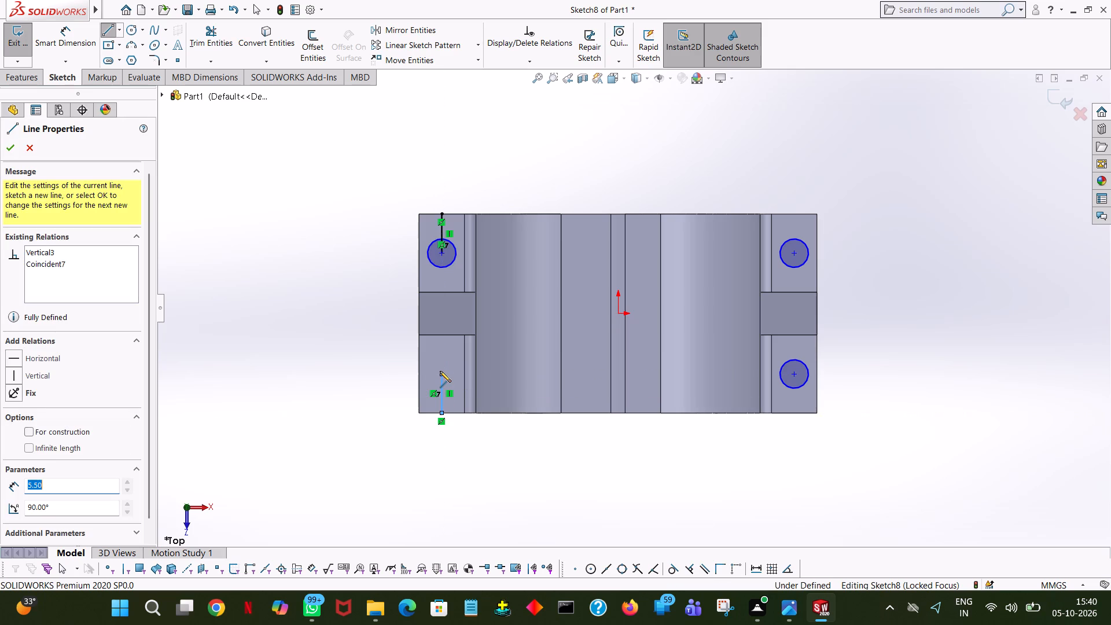
text(5.5)
key(Return)
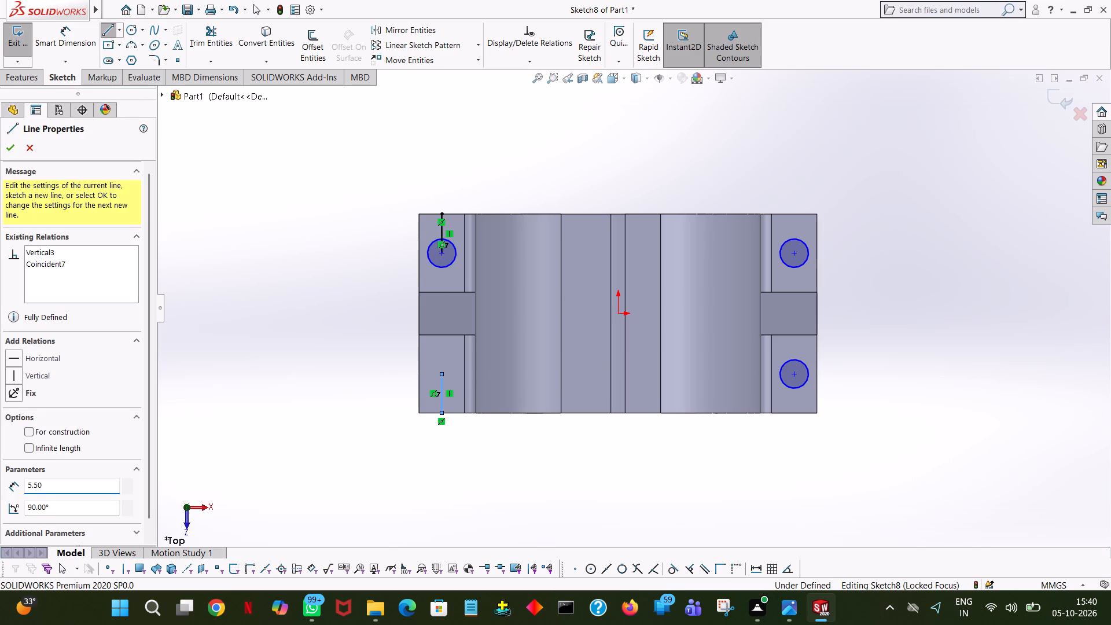
key(Return)
right_click(440, 371)
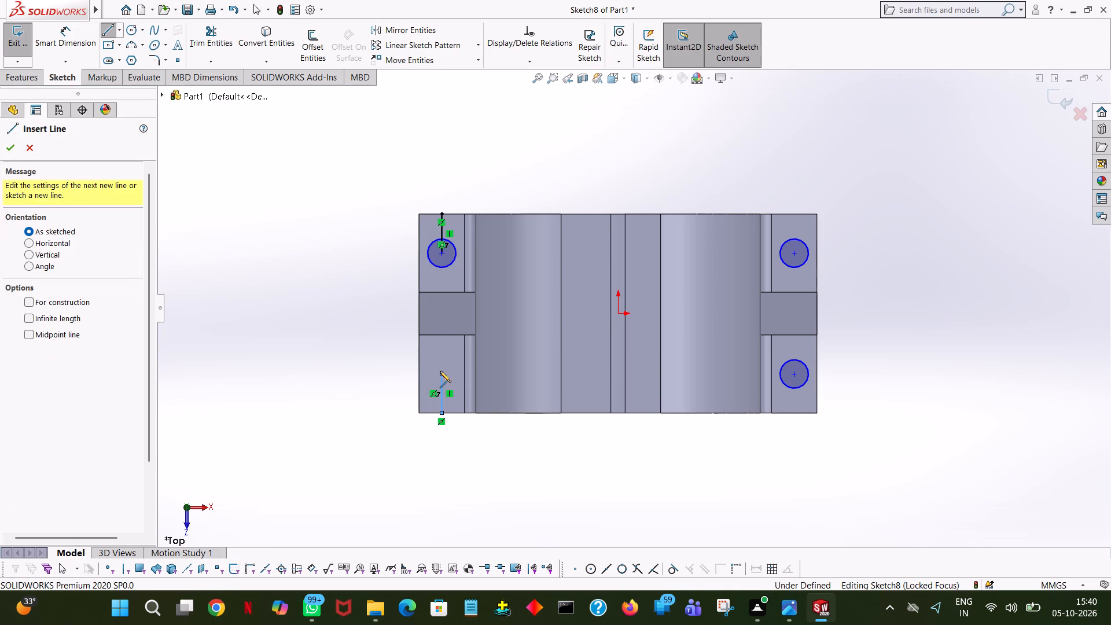
click(450, 374)
click(439, 381)
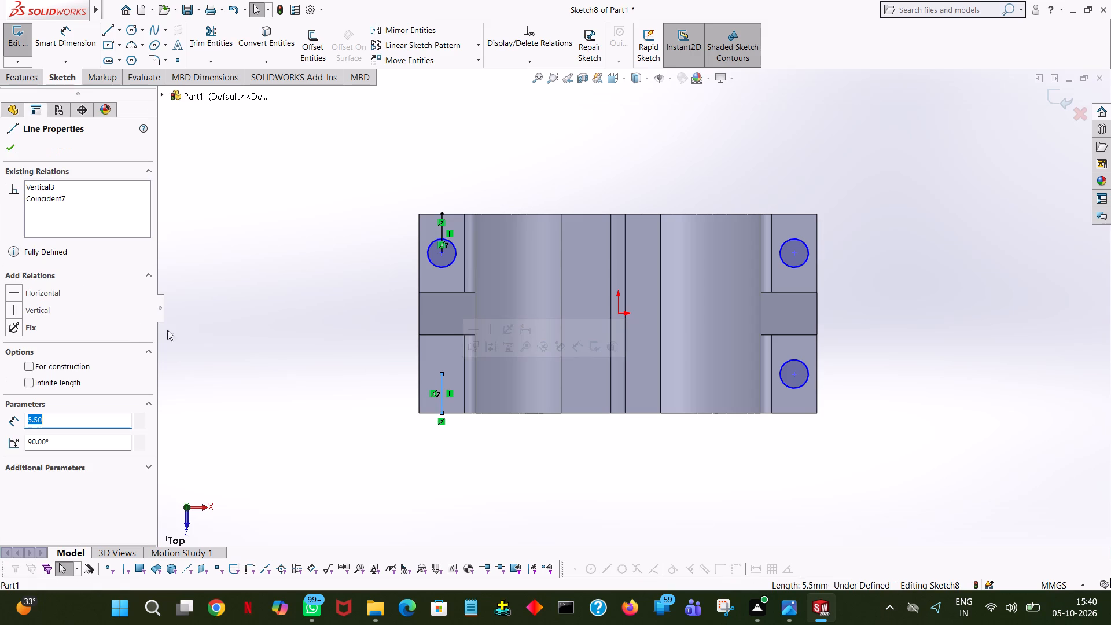
click(279, 319)
Sketch a 2 mm radius circle centred on the inner end of the -X flange's front line.
click(134, 30)
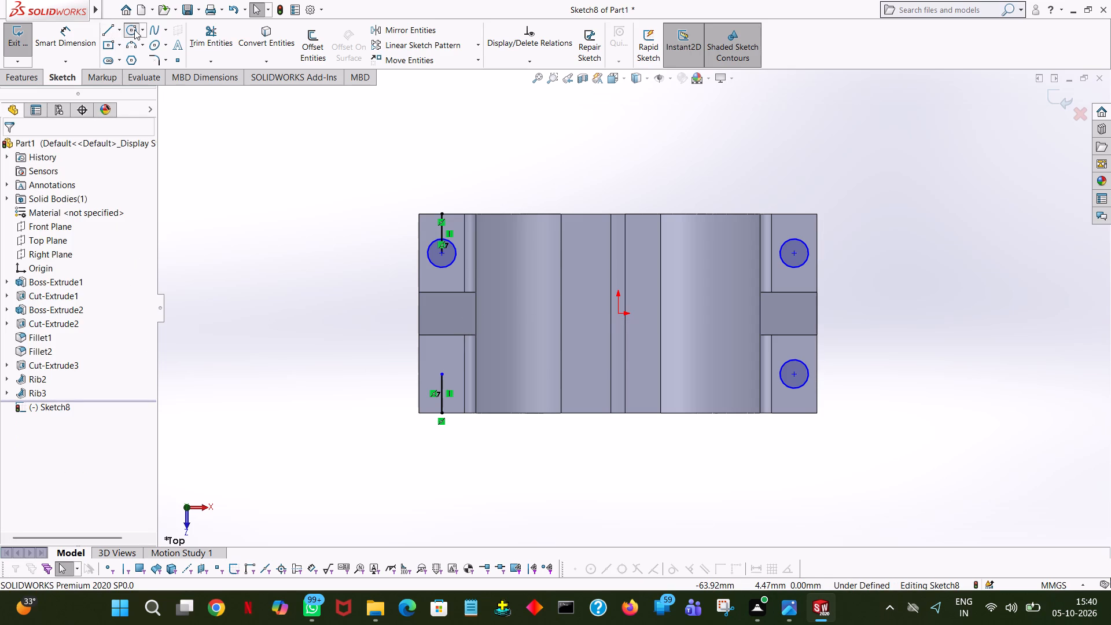
click(443, 374)
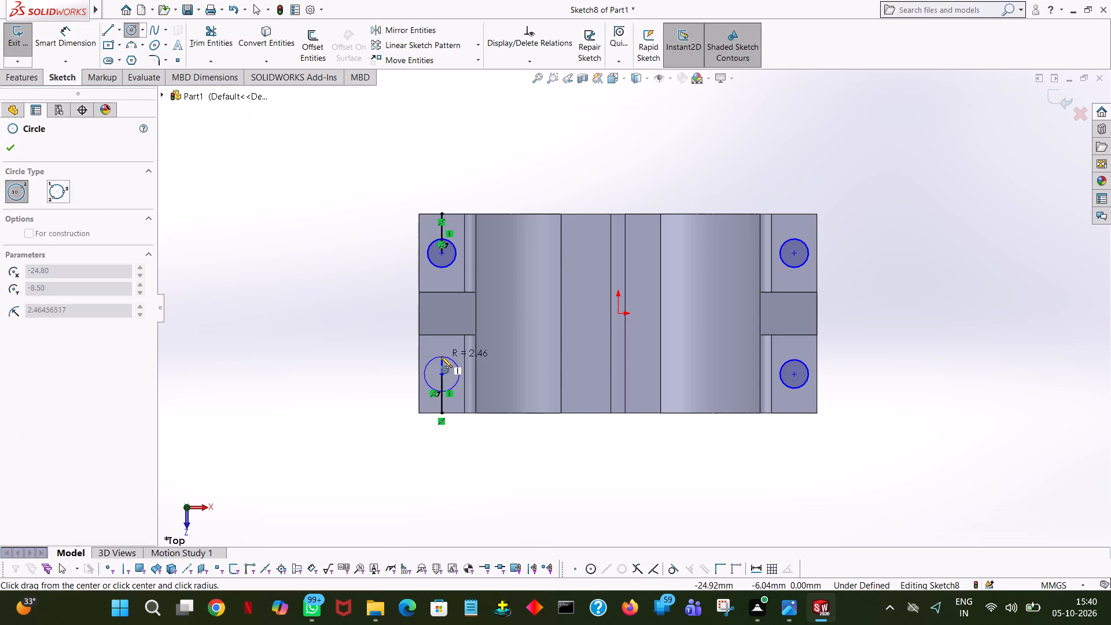
click(442, 355)
key(2)
key(Return)
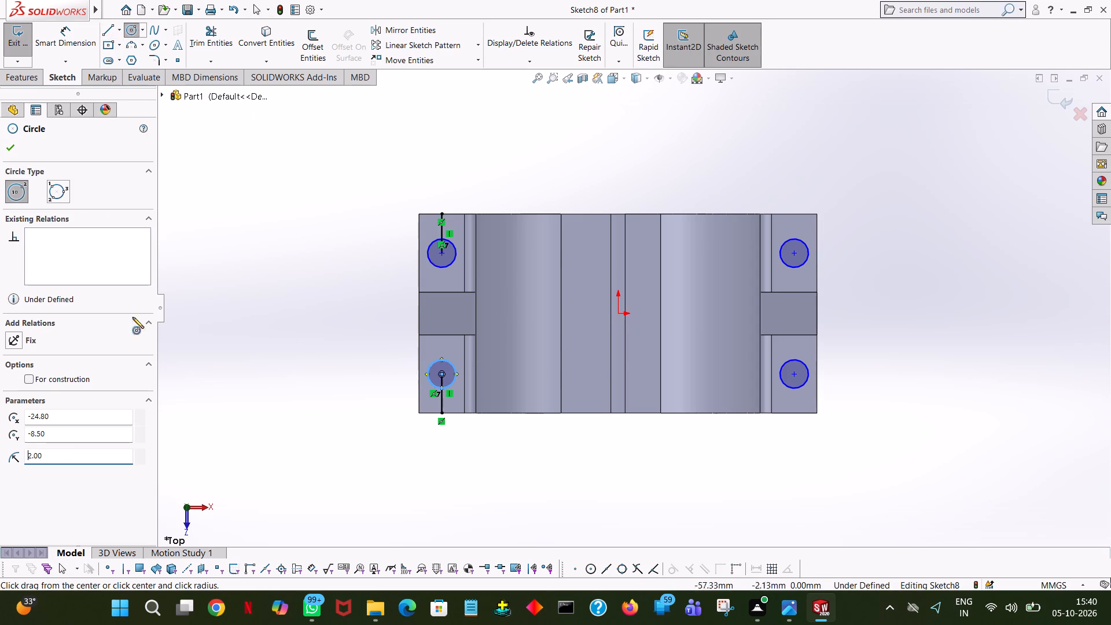
click(2, 149)
click(314, 160)
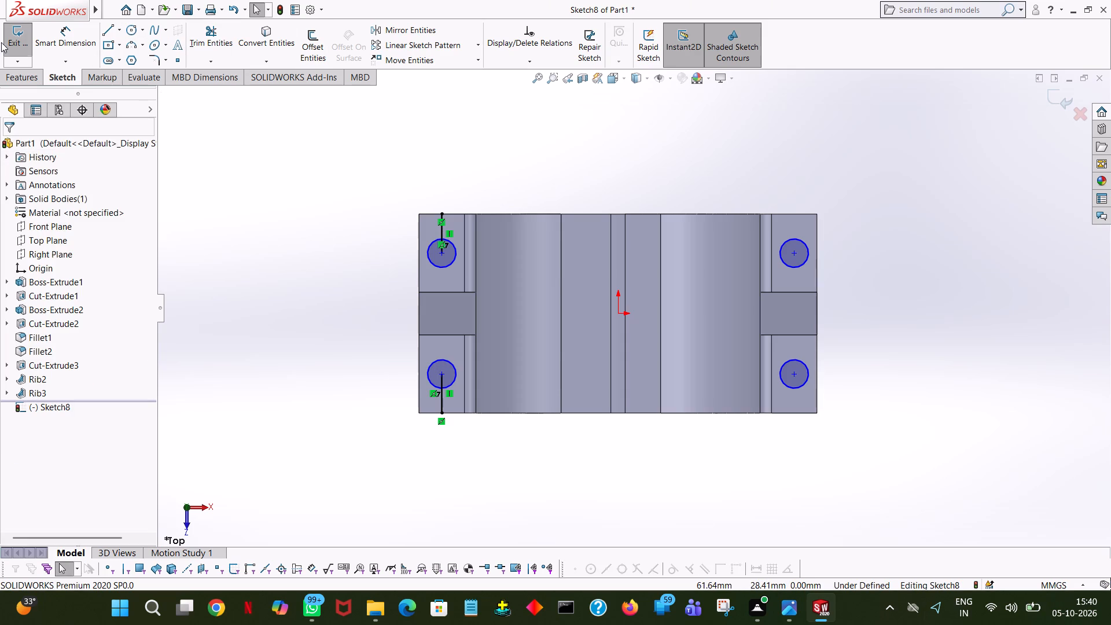
Trim away both 5.5 mm locating lines on the -X flange, leaving only the two circles.
click(223, 43)
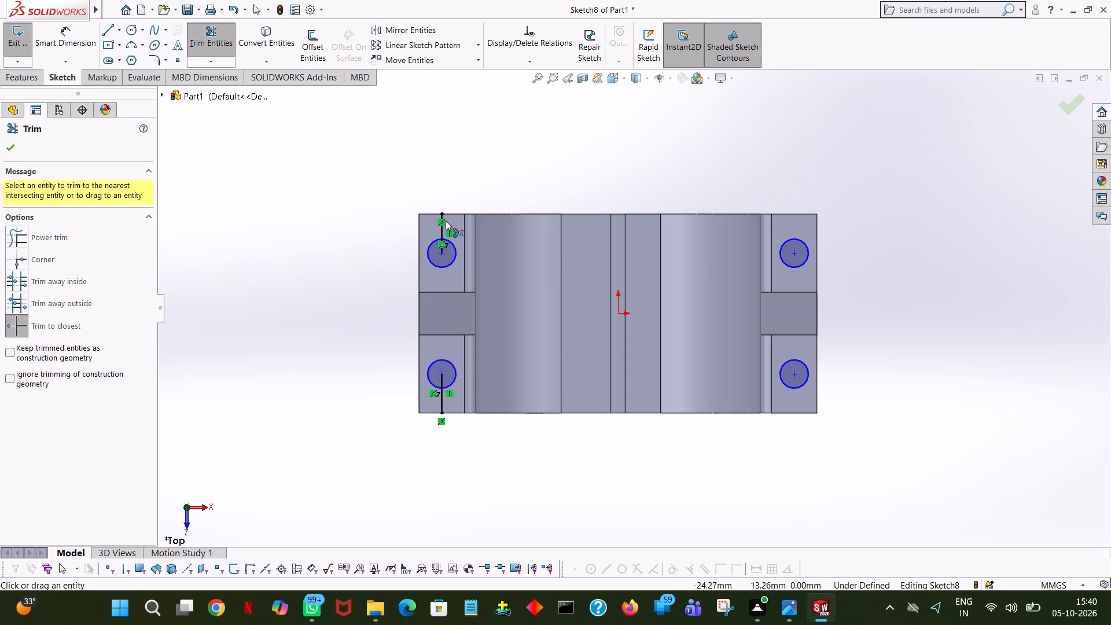
click(442, 228)
click(442, 252)
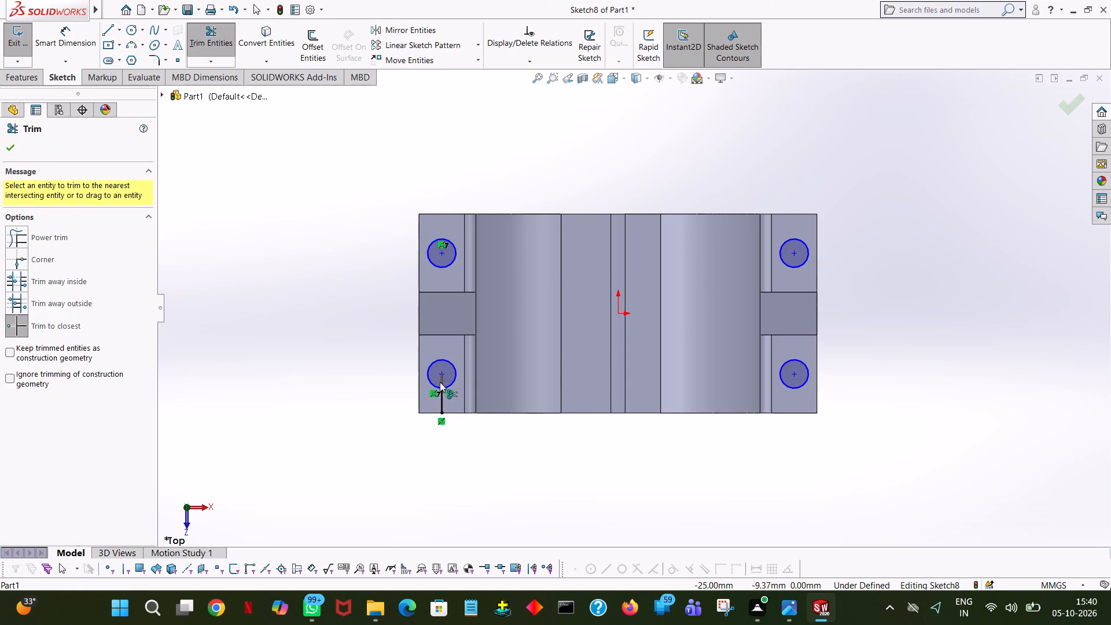
click(442, 383)
click(444, 407)
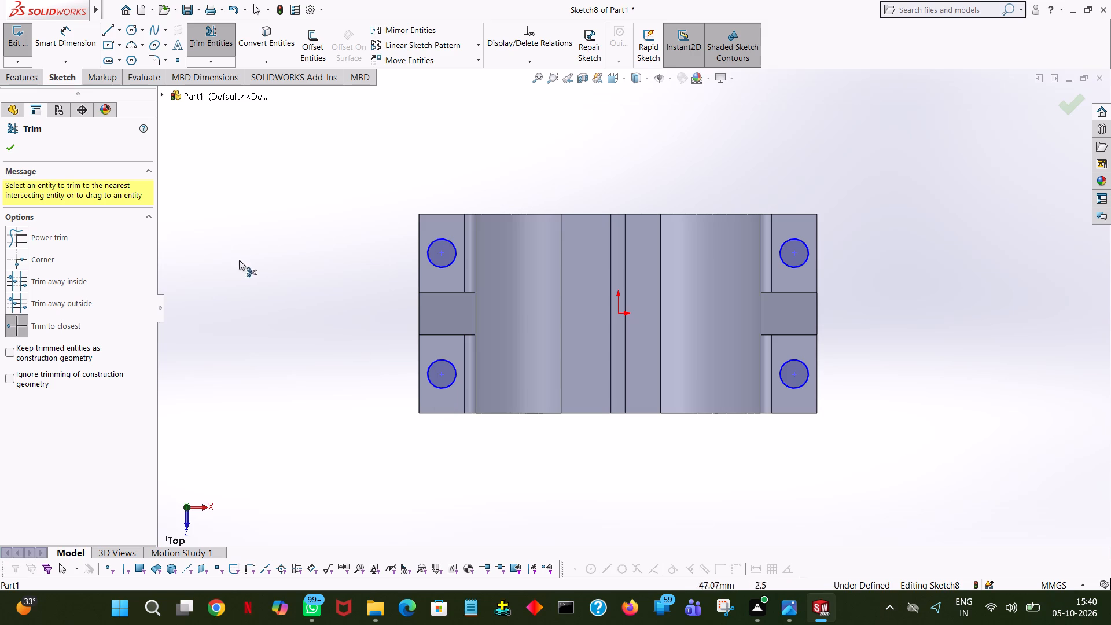
click(13, 144)
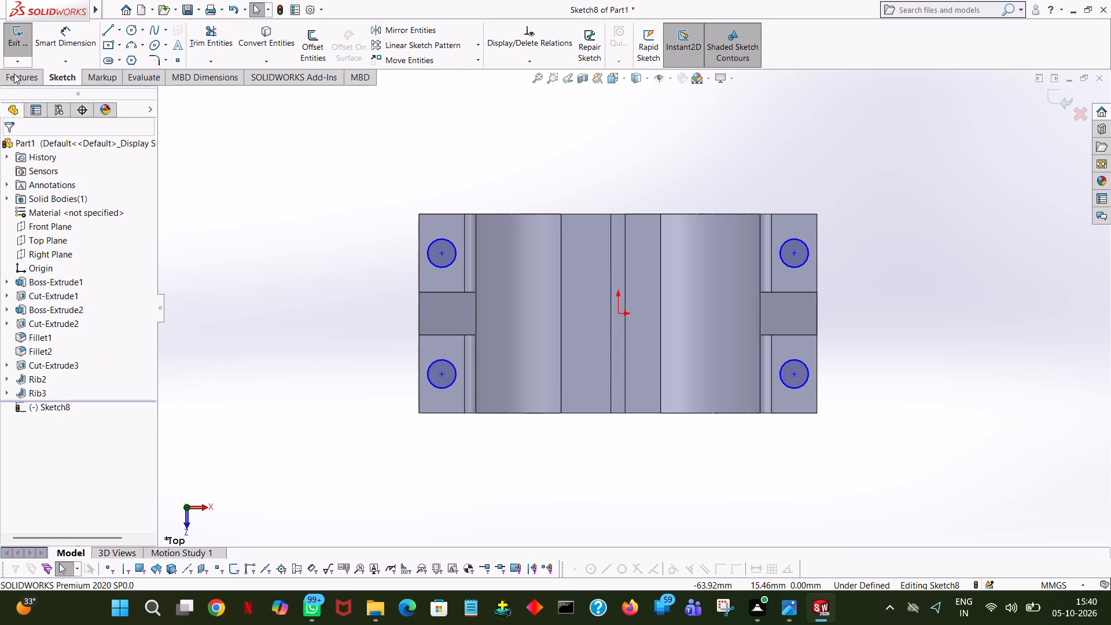
Cut-extrude the four 2 mm radius circles through the flanges with a blind depth of 52 mm.
click(14, 73)
click(209, 45)
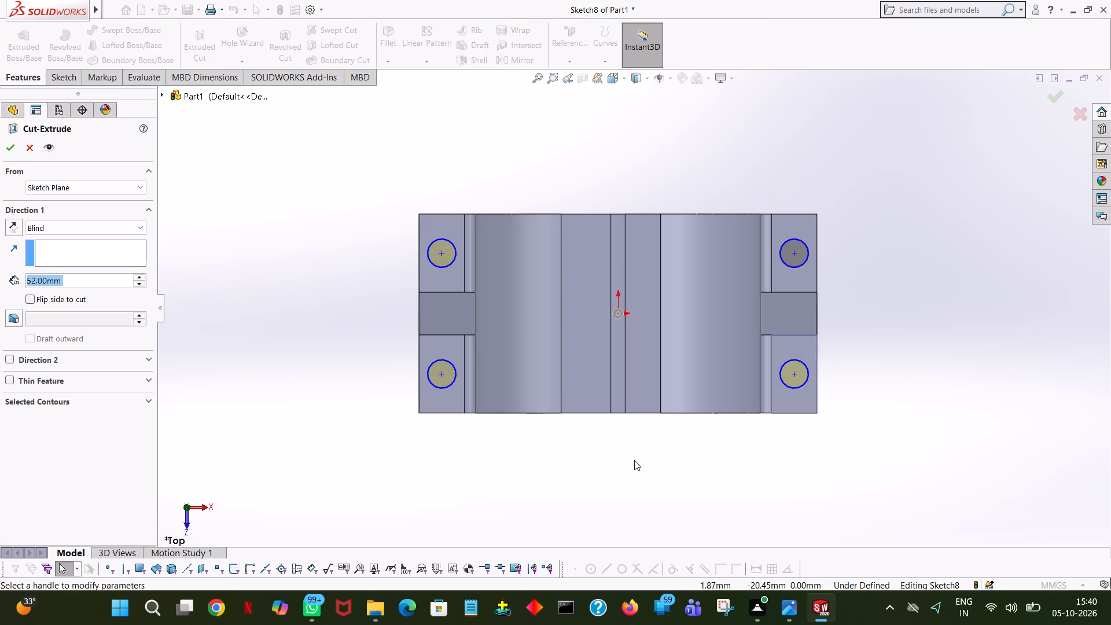
middle_drag(637, 451, 654, 328)
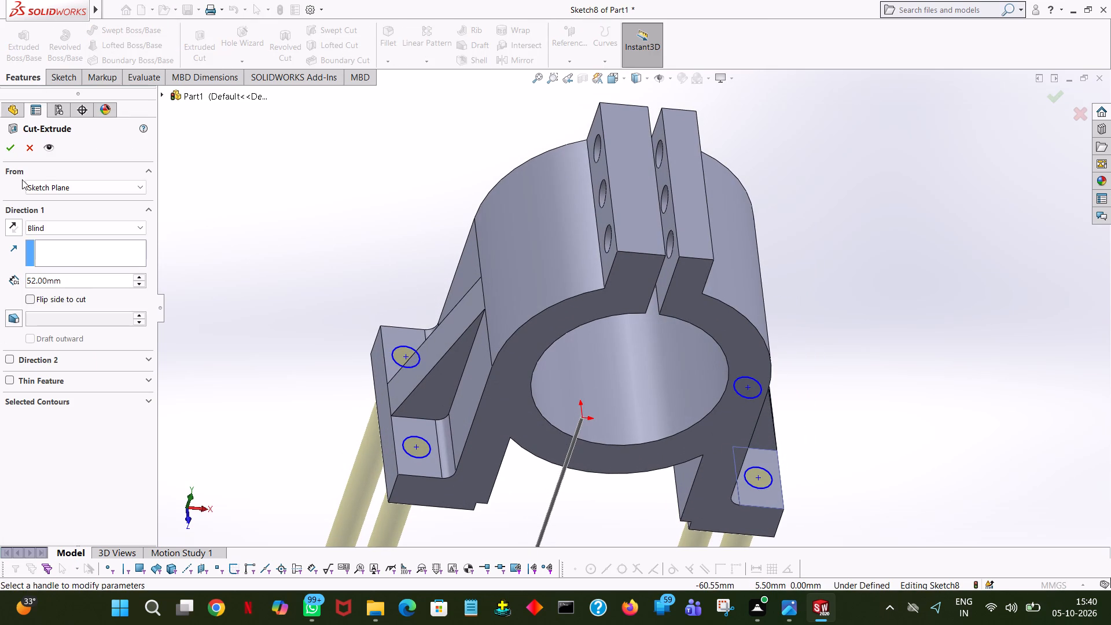
click(10, 144)
click(879, 344)
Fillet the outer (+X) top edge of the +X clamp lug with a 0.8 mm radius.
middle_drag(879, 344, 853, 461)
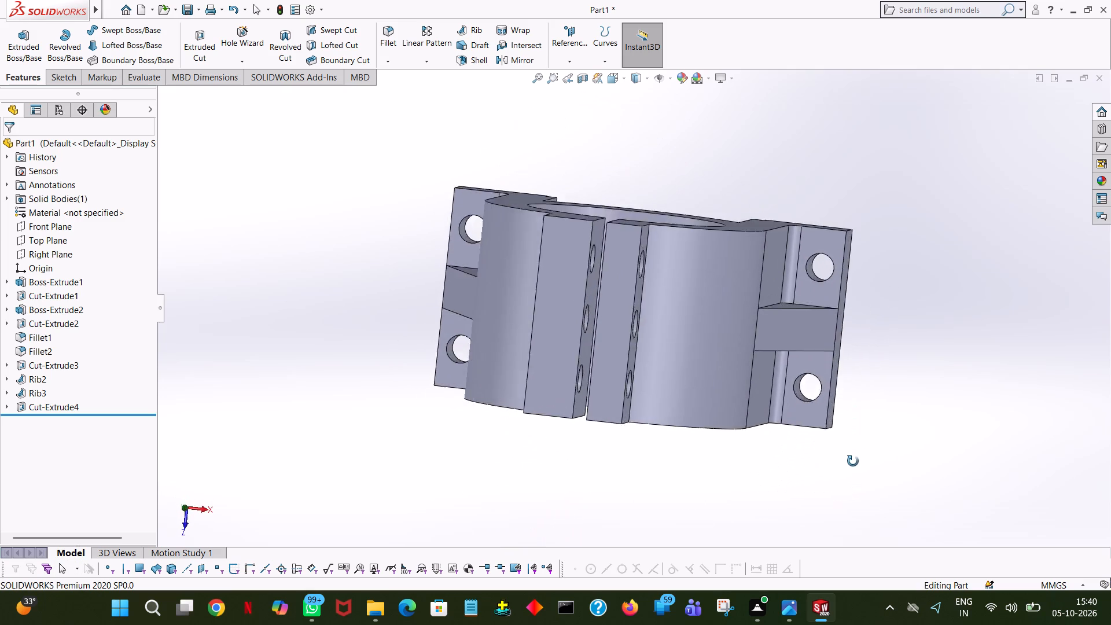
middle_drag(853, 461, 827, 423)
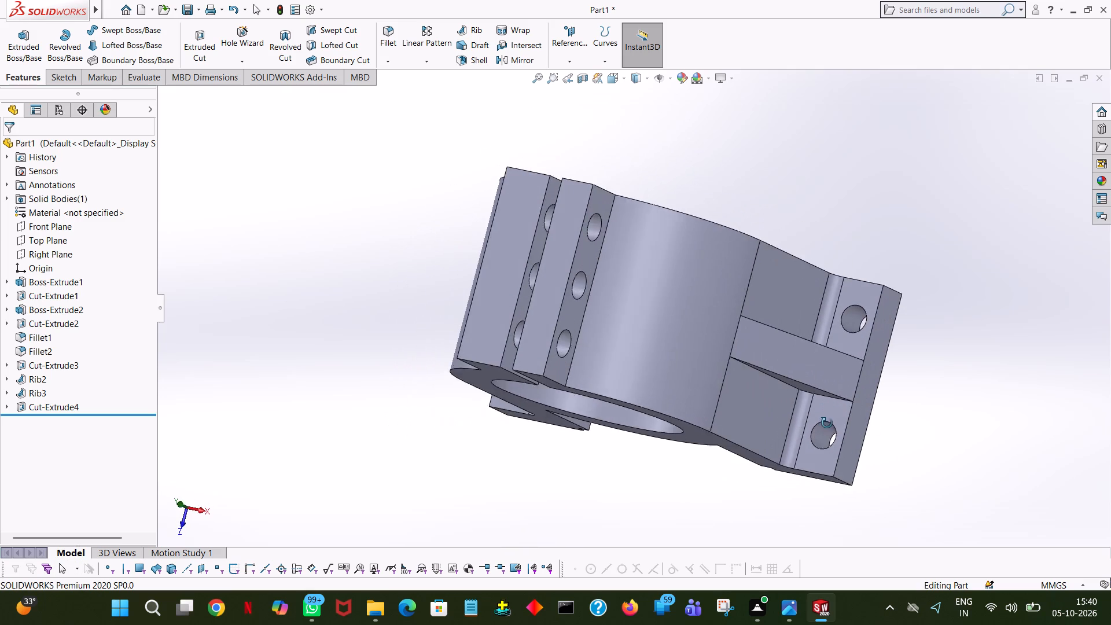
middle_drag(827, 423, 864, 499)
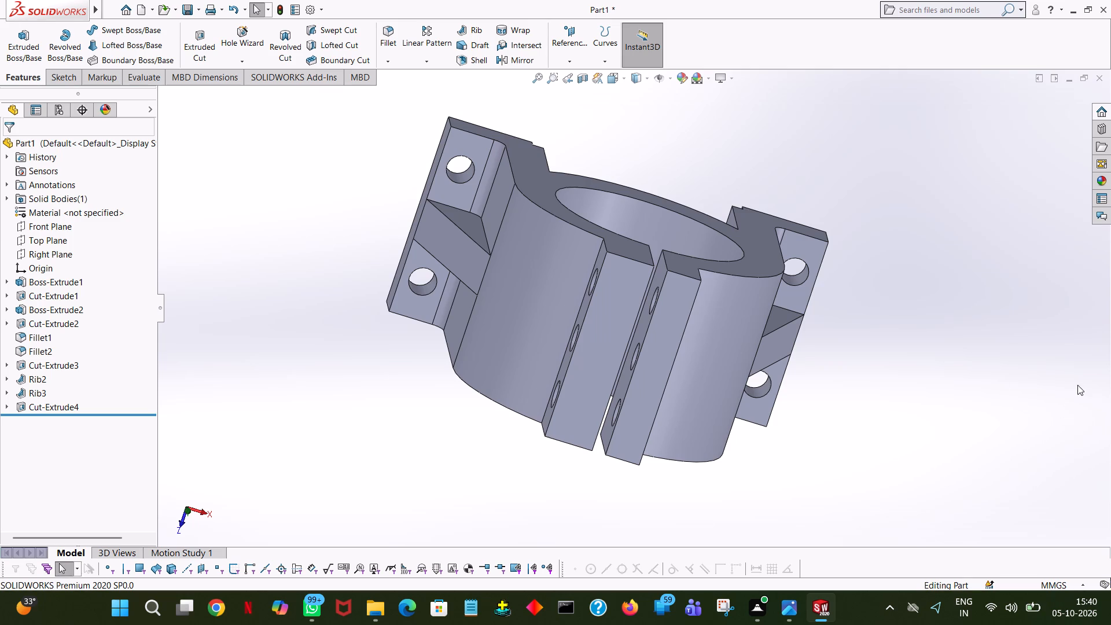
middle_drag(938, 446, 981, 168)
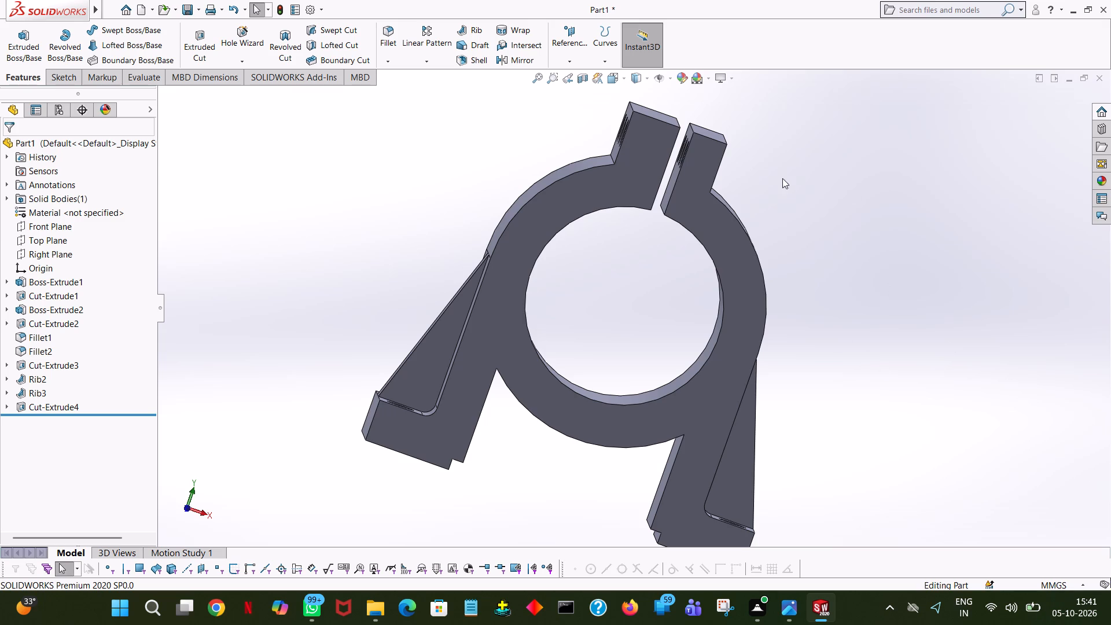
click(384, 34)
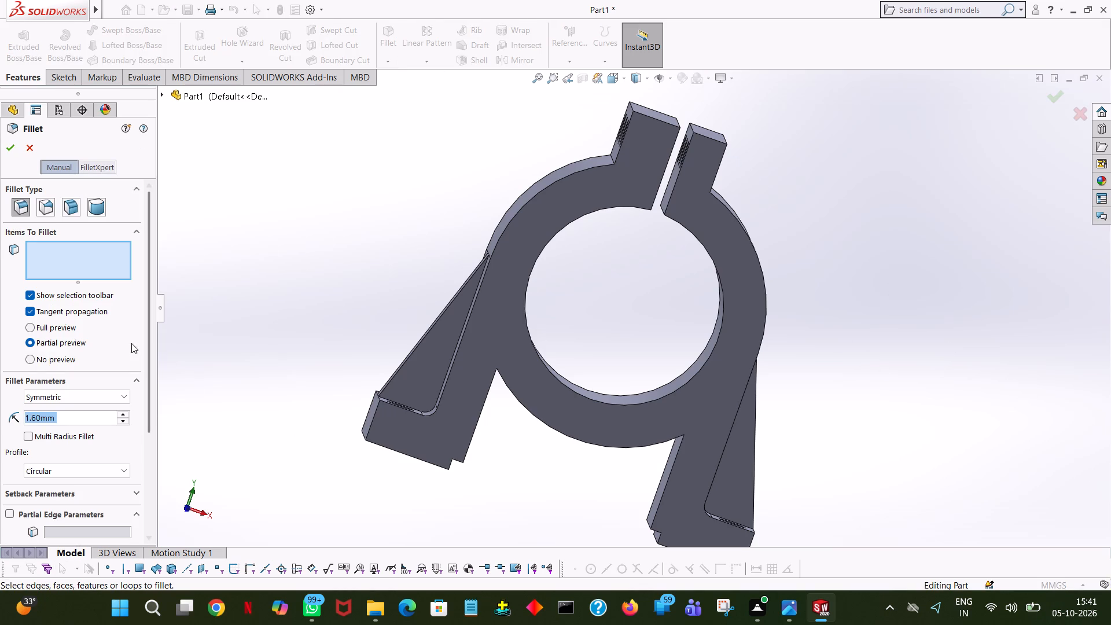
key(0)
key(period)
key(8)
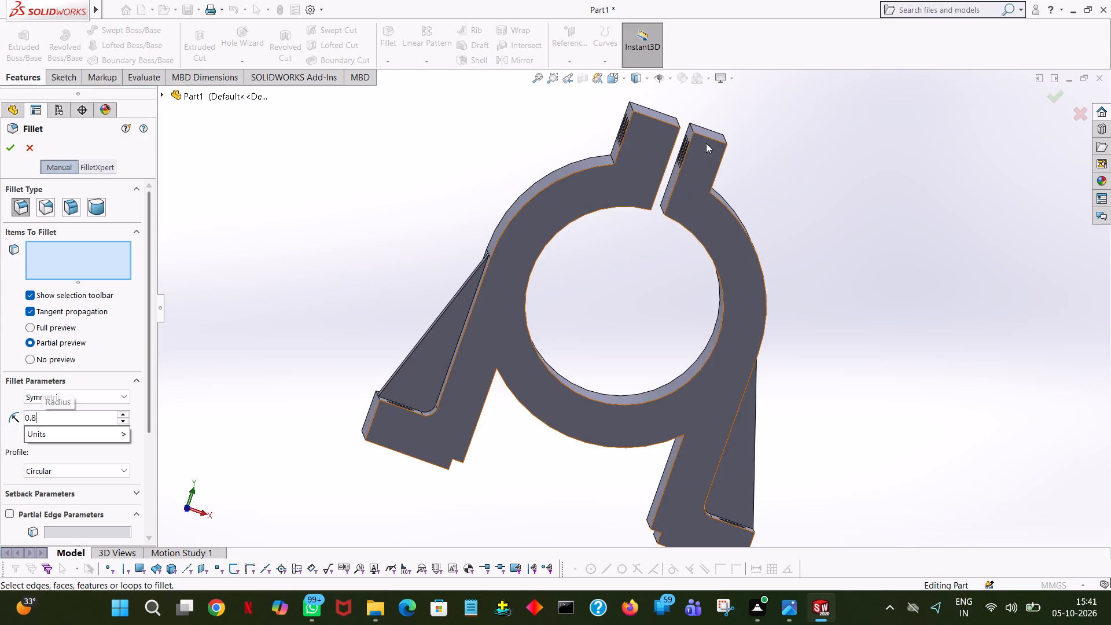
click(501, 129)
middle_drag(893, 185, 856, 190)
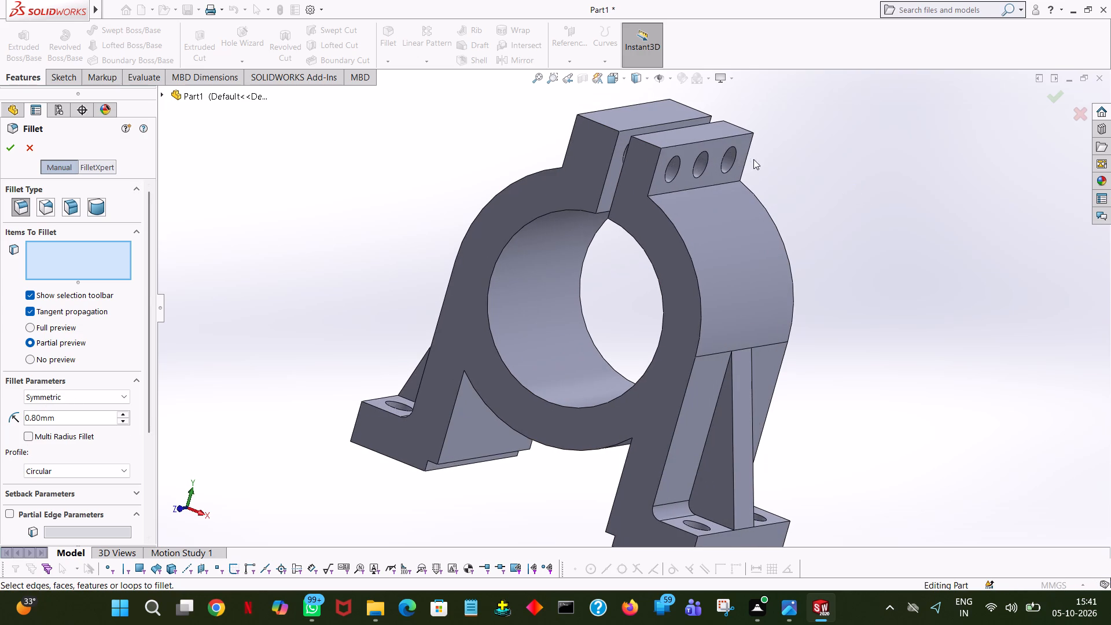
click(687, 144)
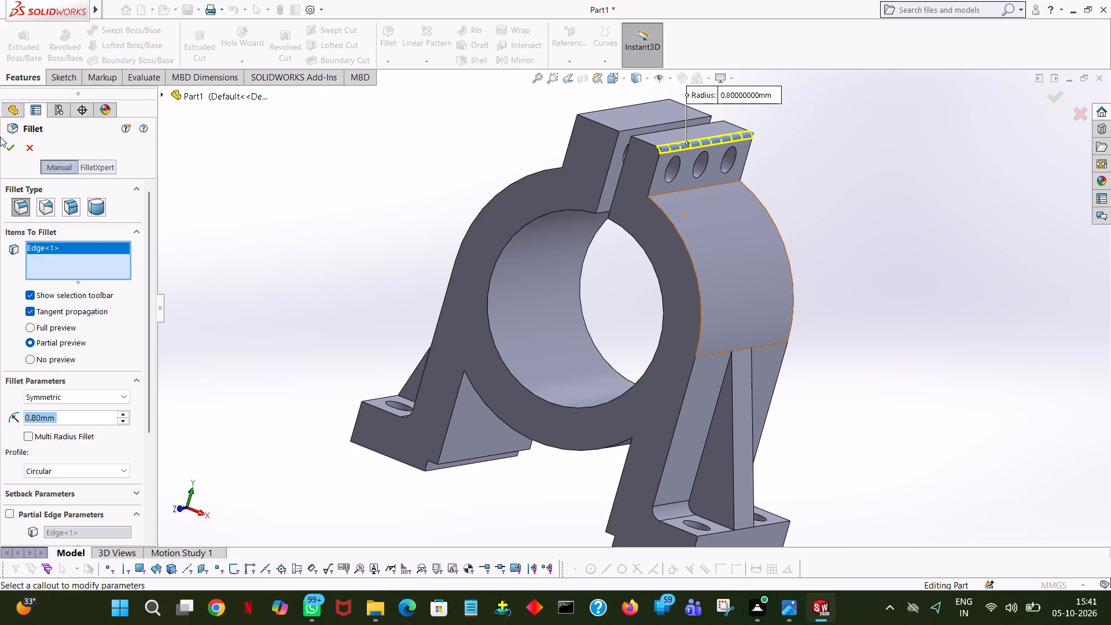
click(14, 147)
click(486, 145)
Fillet the front (+Z) top edge of the +X clamp lug with a 0.8 mm radius, using tangent propagation.
middle_drag(503, 145, 510, 138)
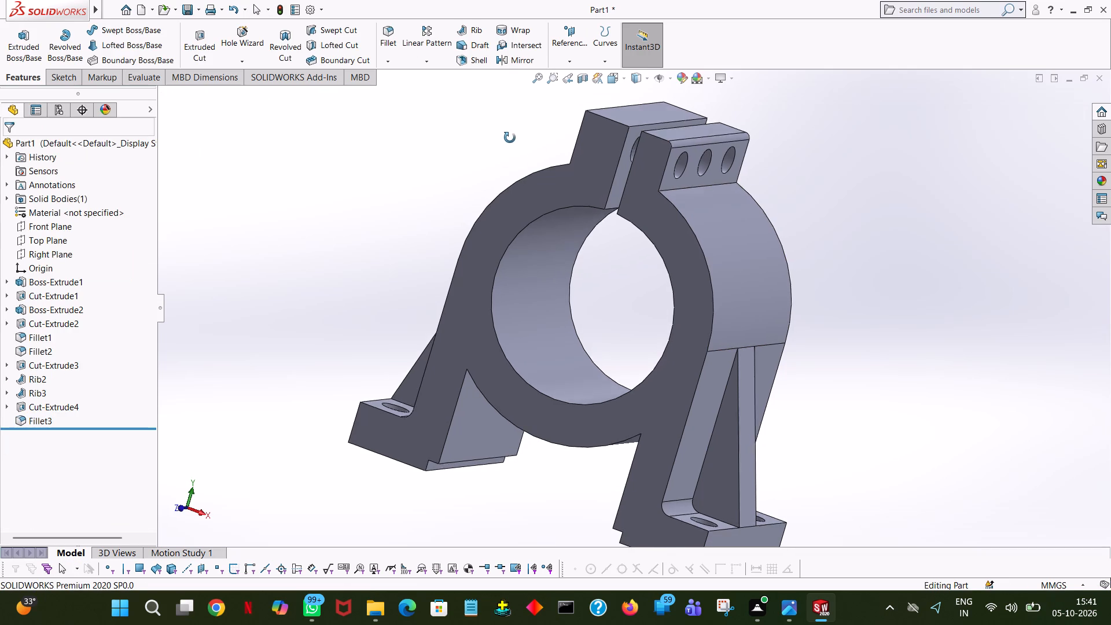
middle_drag(510, 138, 536, 148)
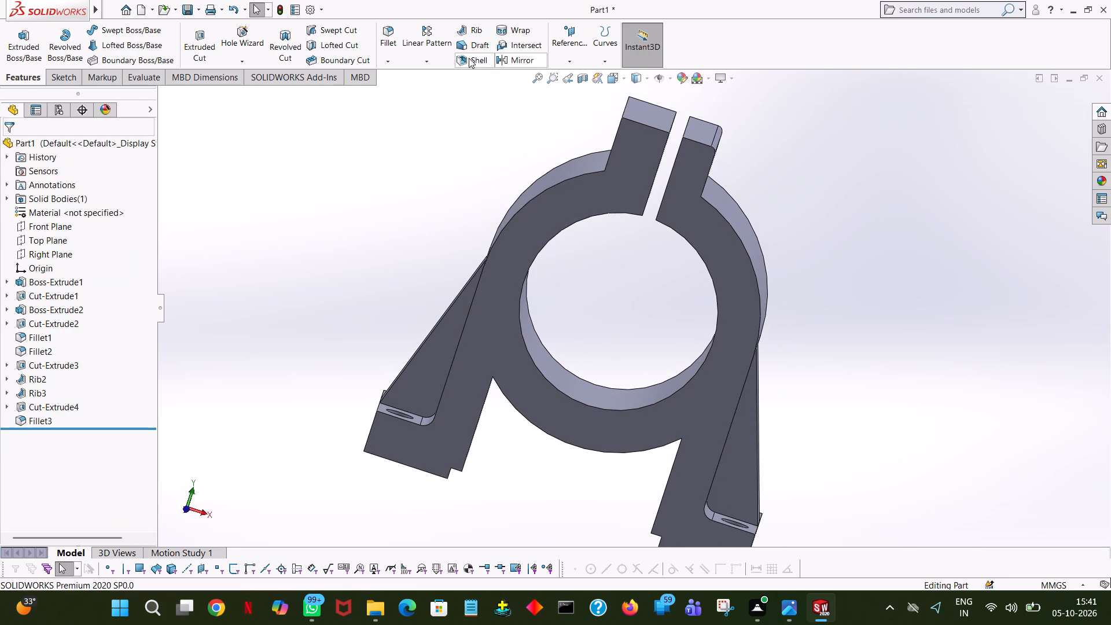
click(382, 34)
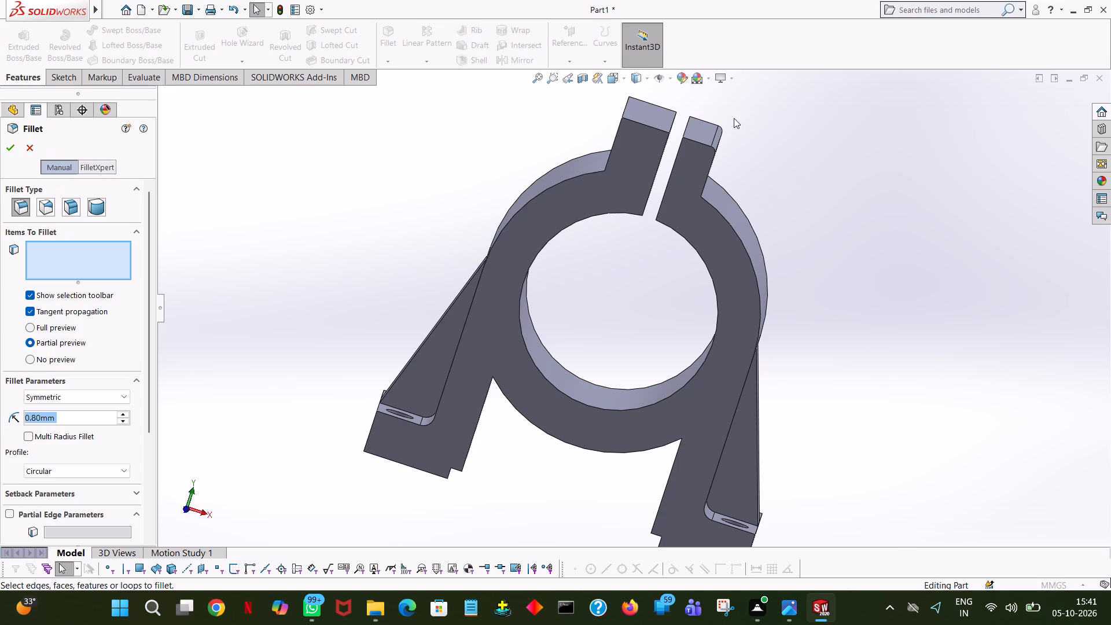
click(691, 138)
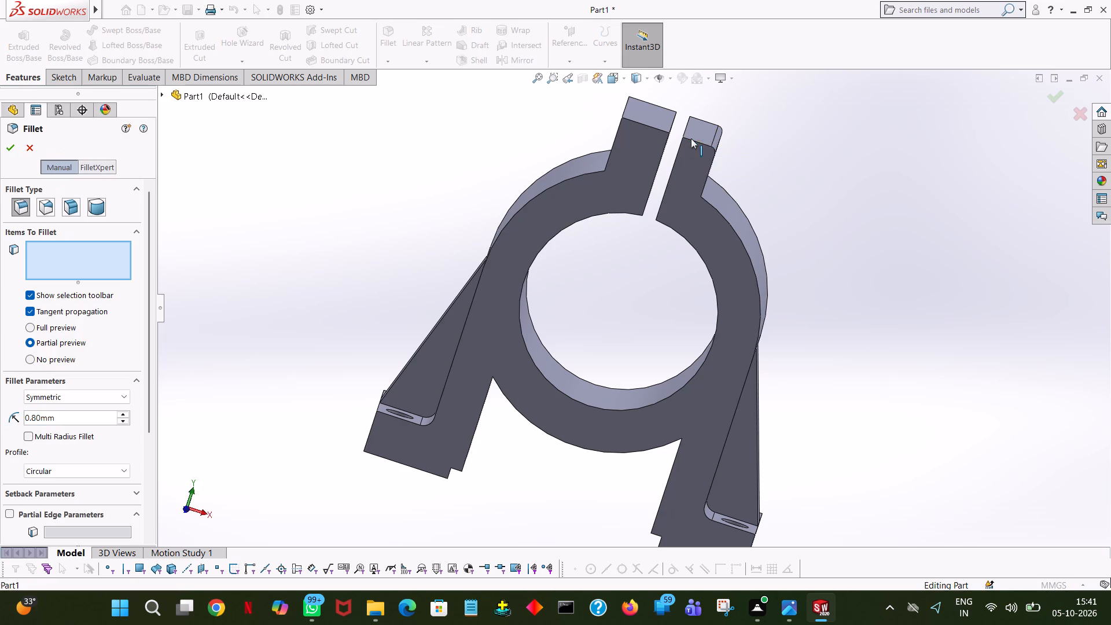
middle_drag(935, 145, 931, 145)
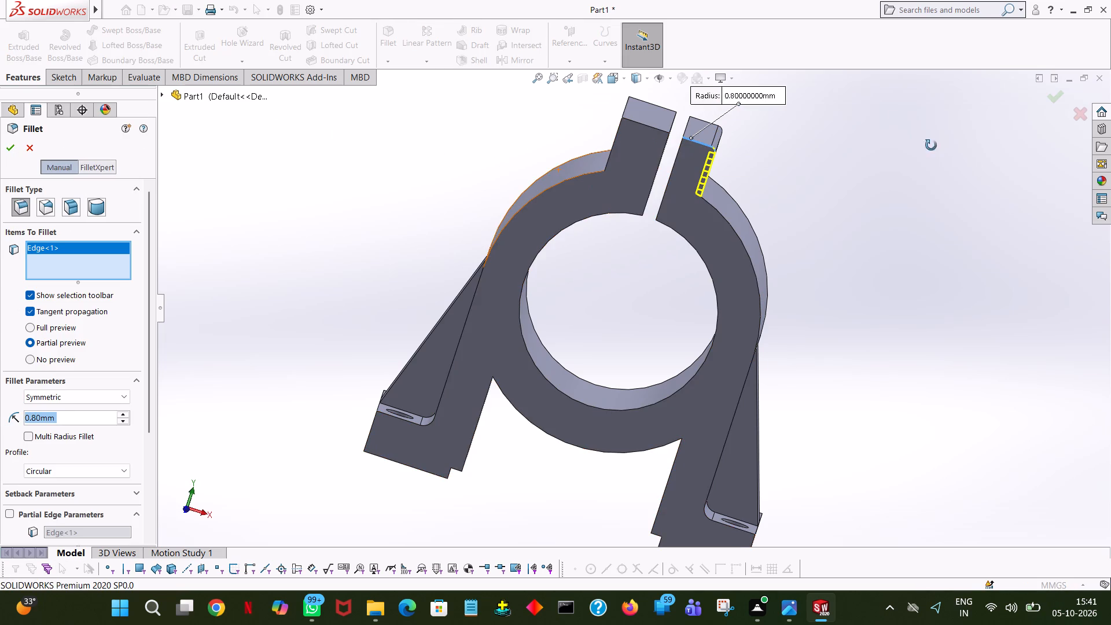
middle_drag(931, 145, 895, 116)
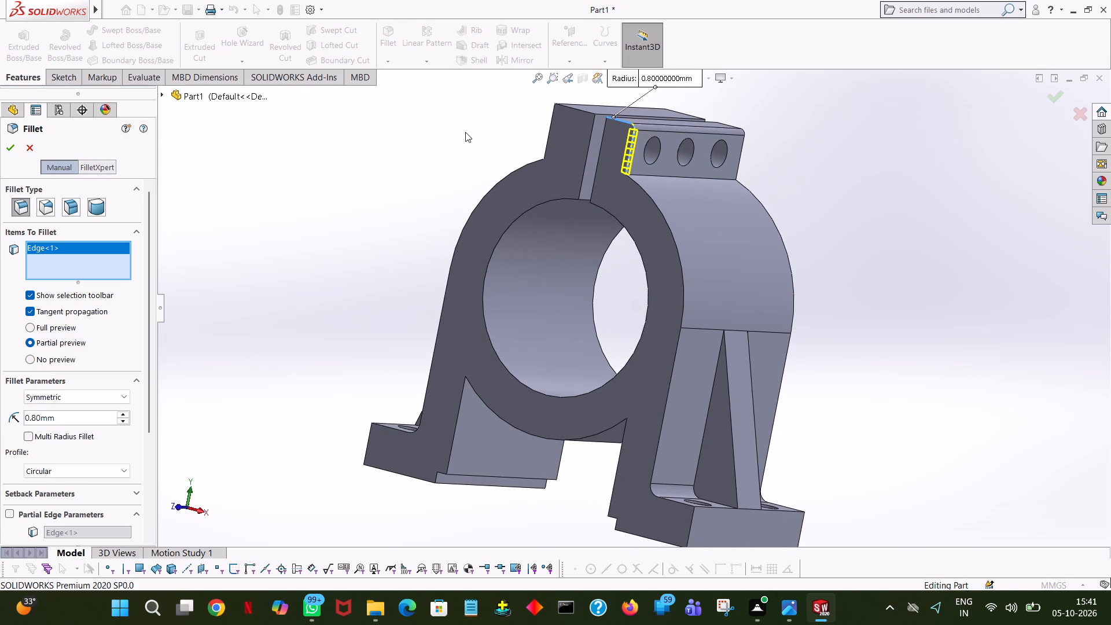
click(3, 149)
click(422, 168)
Fillet the front (+Z) top edge of the -X clamp lug with a 0.8 mm radius.
middle_drag(472, 168, 518, 197)
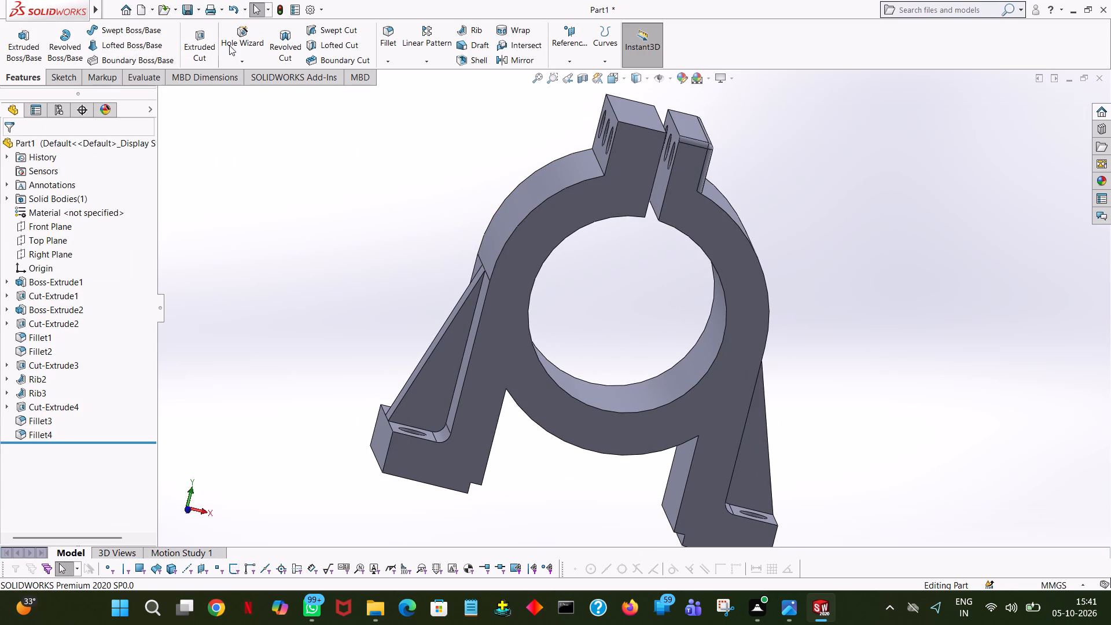
click(384, 31)
middle_drag(780, 183, 789, 168)
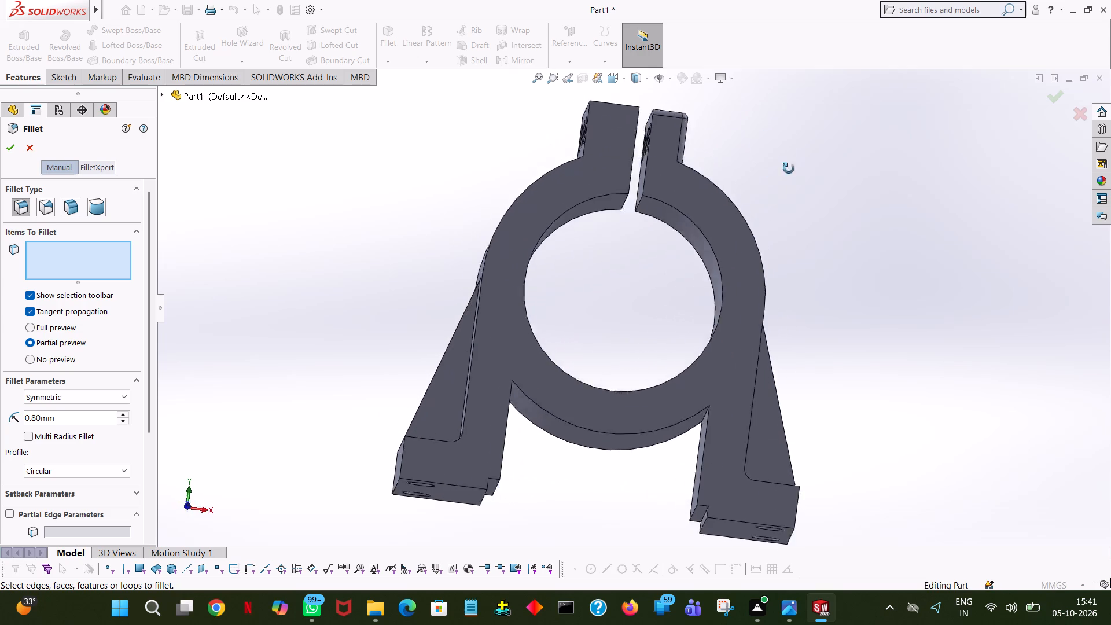
middle_drag(789, 168, 793, 179)
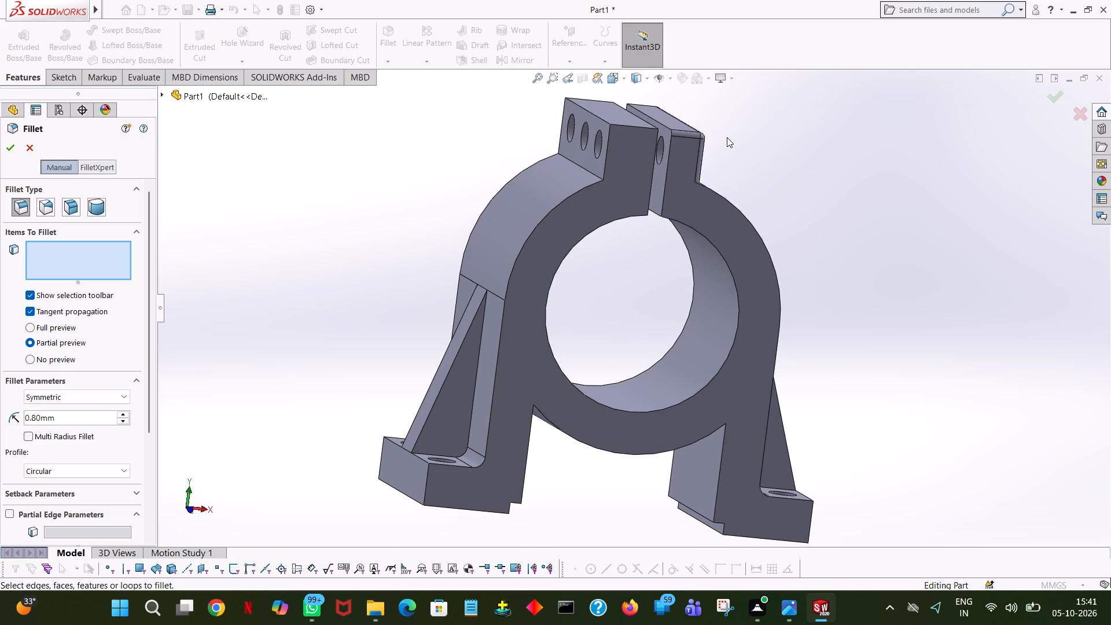
click(628, 127)
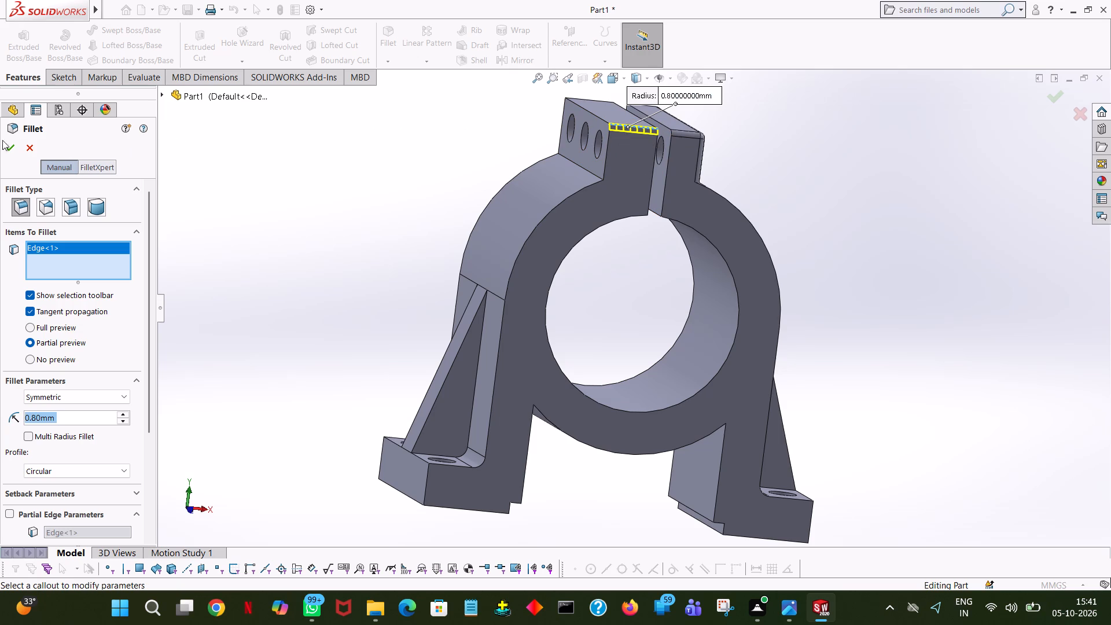
click(10, 146)
click(449, 175)
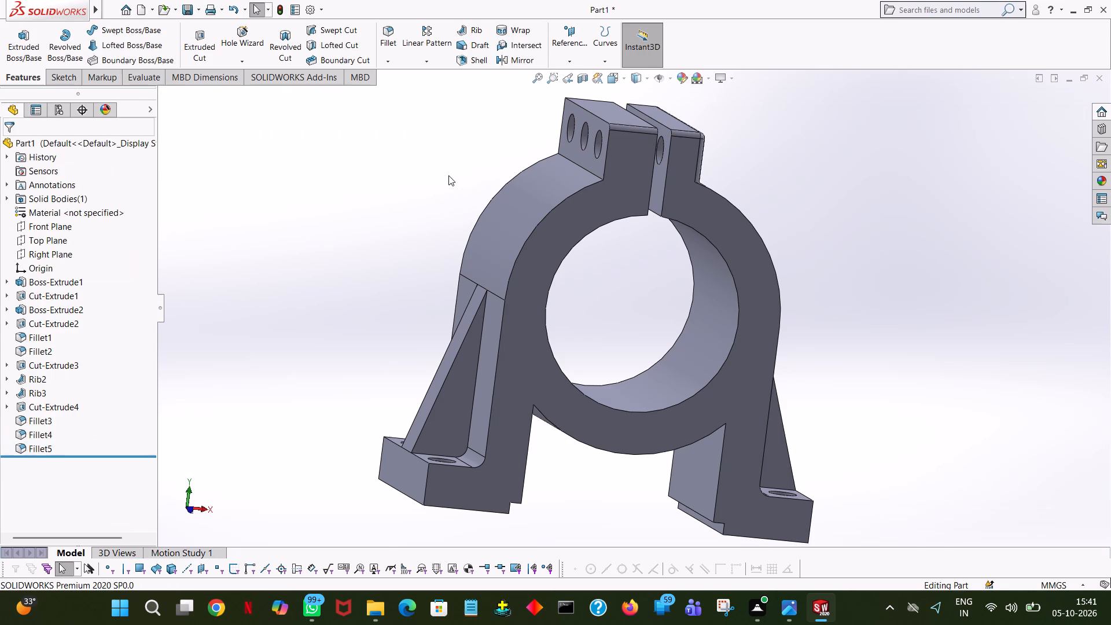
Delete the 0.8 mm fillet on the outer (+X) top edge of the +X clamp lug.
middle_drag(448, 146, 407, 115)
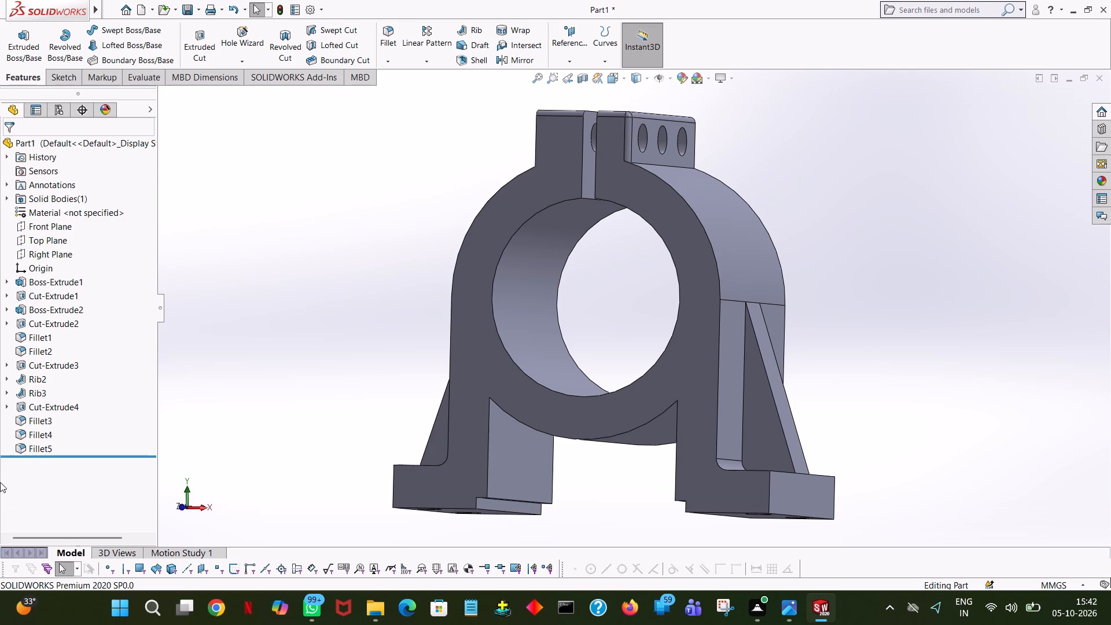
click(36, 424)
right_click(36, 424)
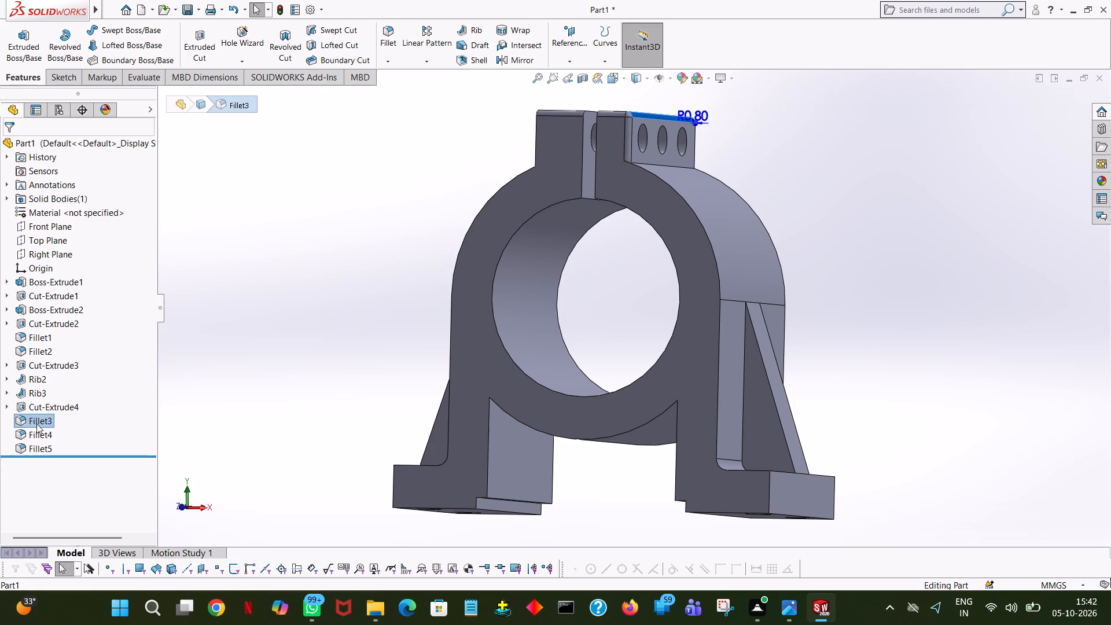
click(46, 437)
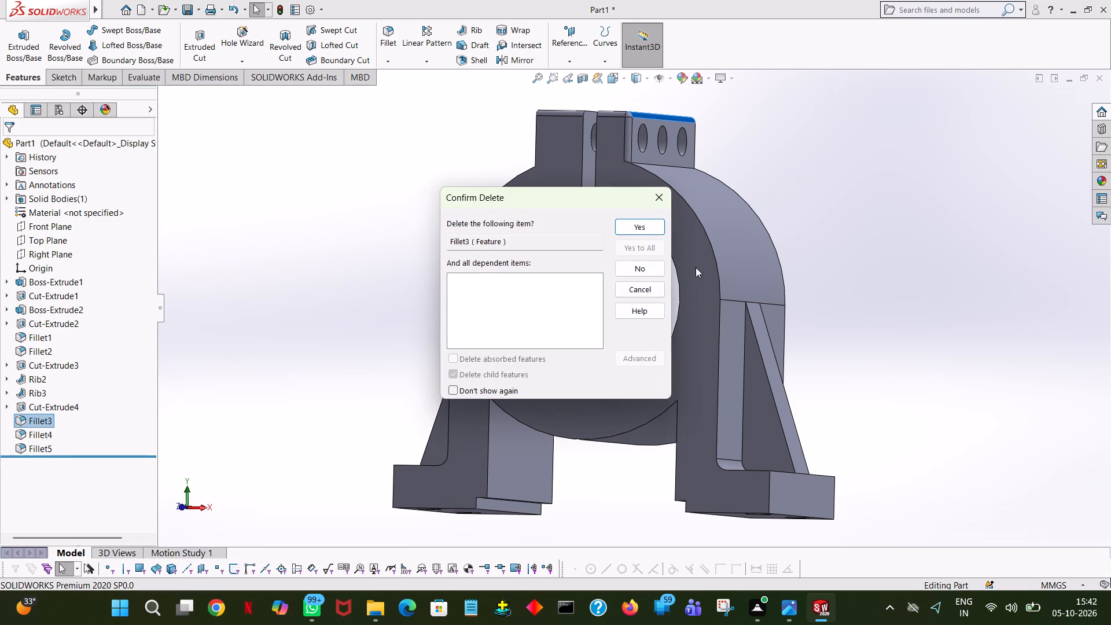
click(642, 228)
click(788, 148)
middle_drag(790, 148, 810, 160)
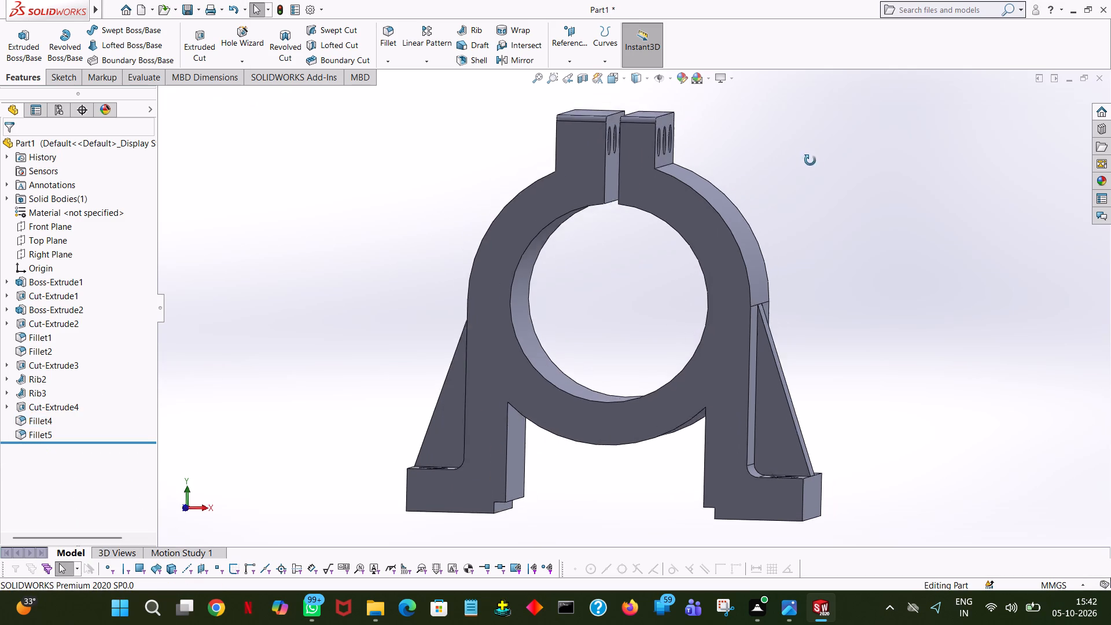
Examine the clamp lugs and slot from the front, top and isometric directions, comparing the two lugs about the bore.
middle_drag(810, 160, 821, 483)
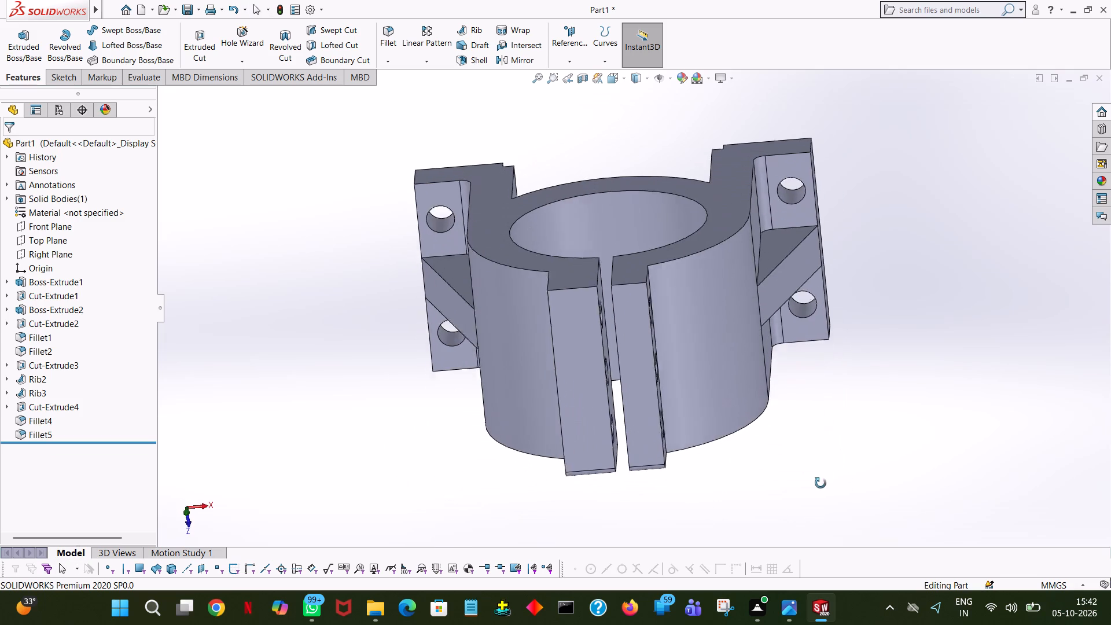
middle_drag(821, 483, 820, 486)
middle_drag(855, 262, 860, 144)
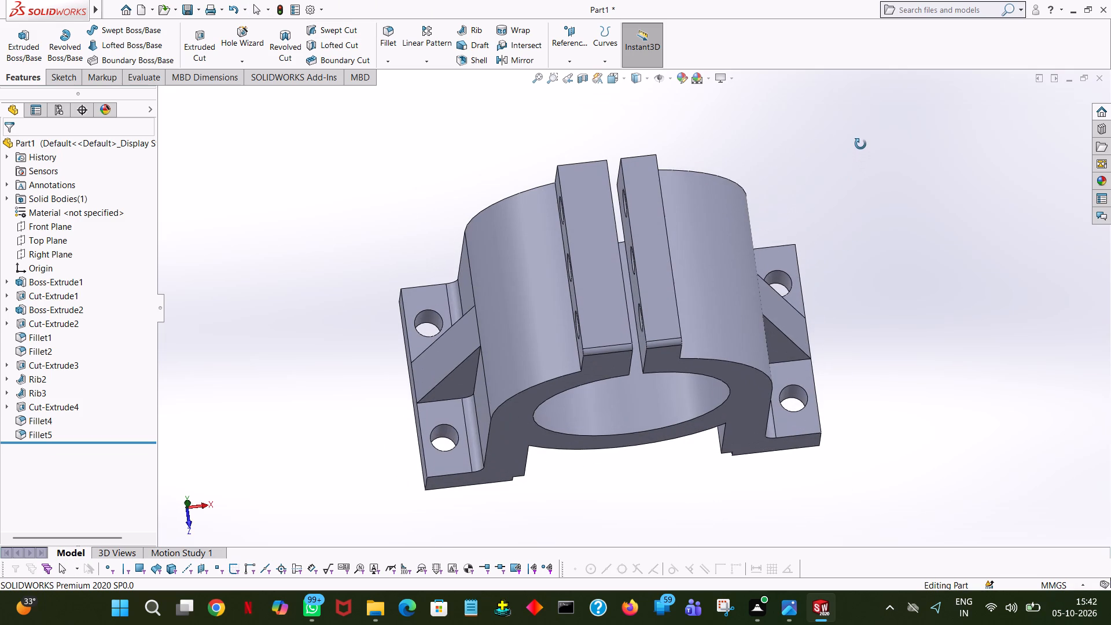
middle_drag(860, 144, 865, 144)
middle_drag(904, 364, 895, 179)
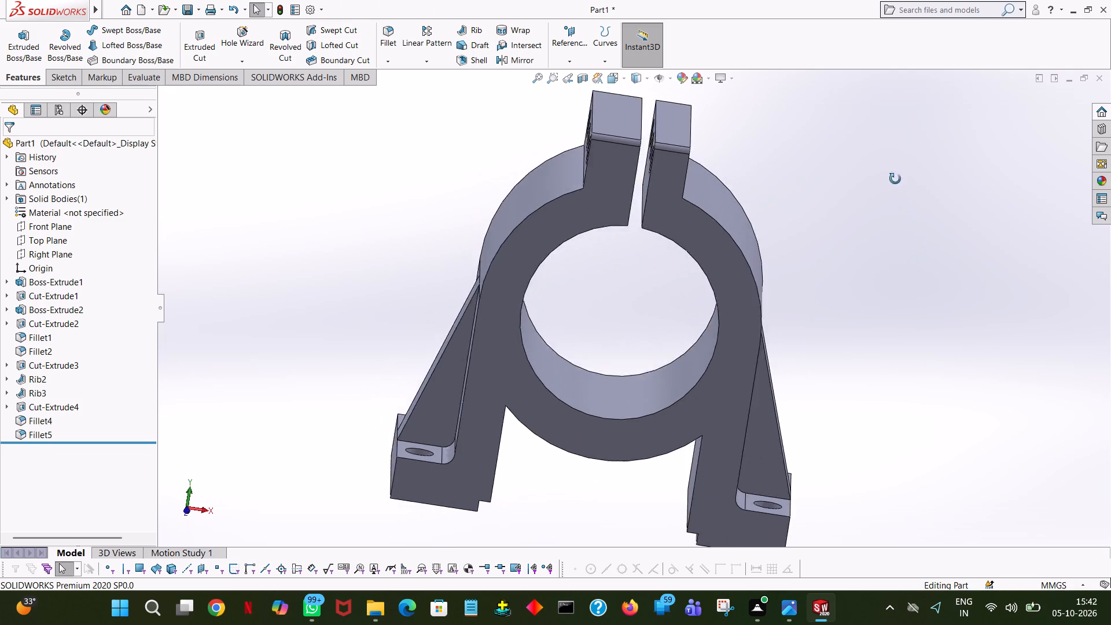
middle_drag(895, 179, 900, 139)
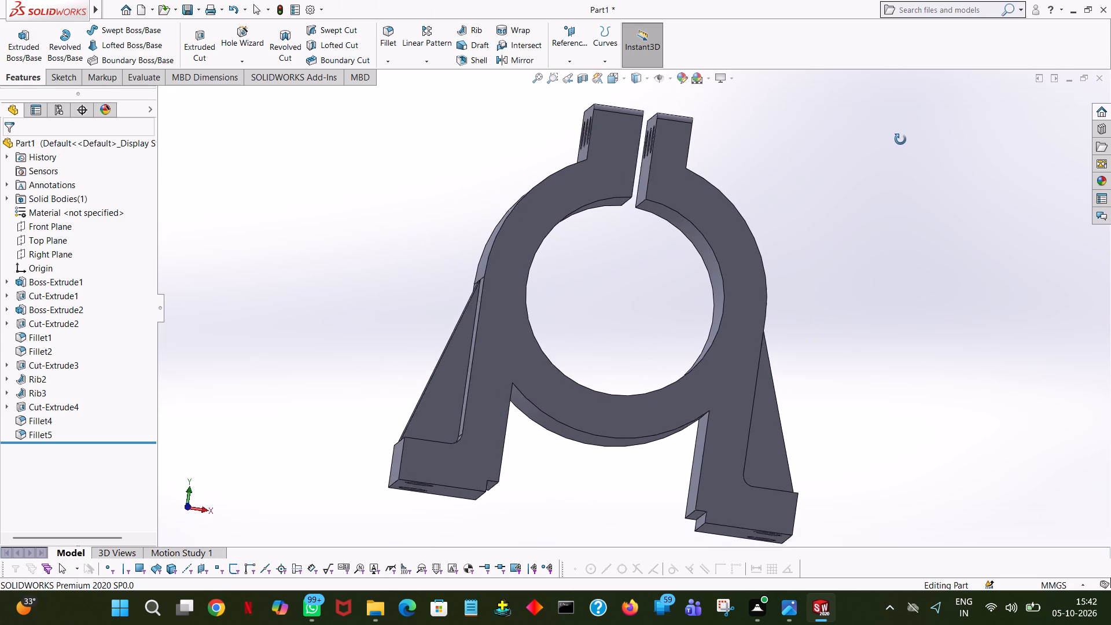
middle_drag(900, 139, 895, 143)
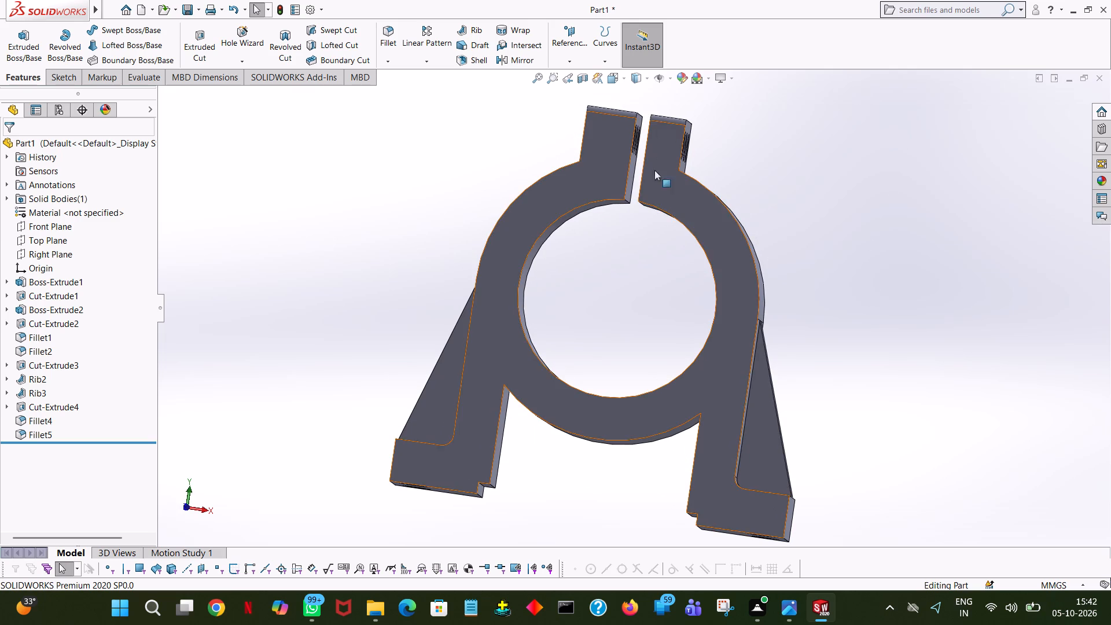
ctrl+scroll(661, 274, down, 5)
ctrl+scroll(660, 271, up, 8)
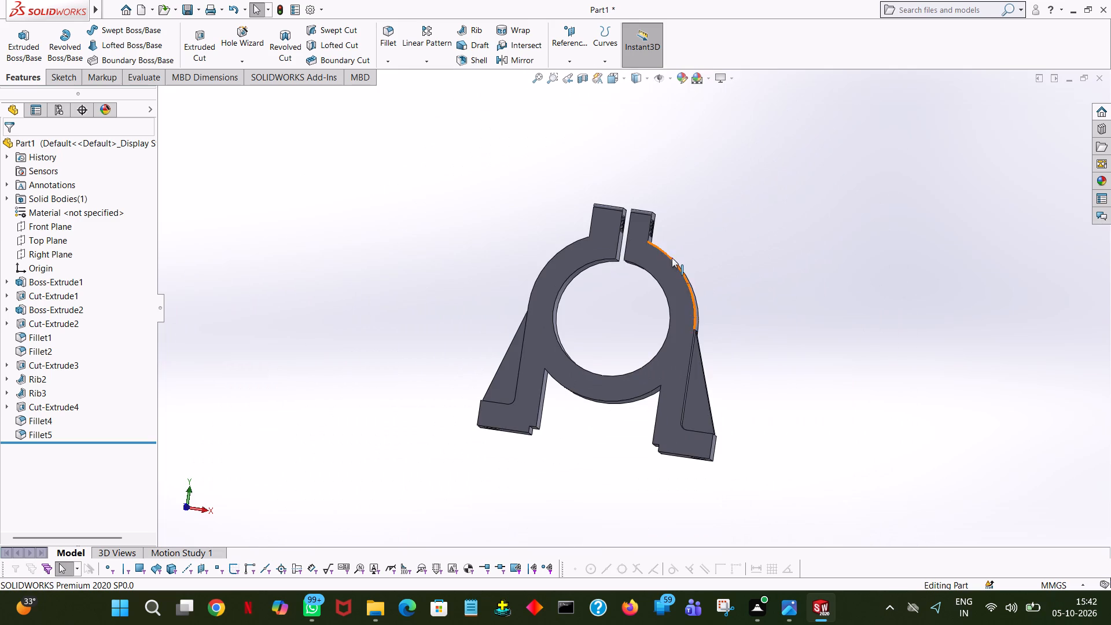
key(ctrl+7)
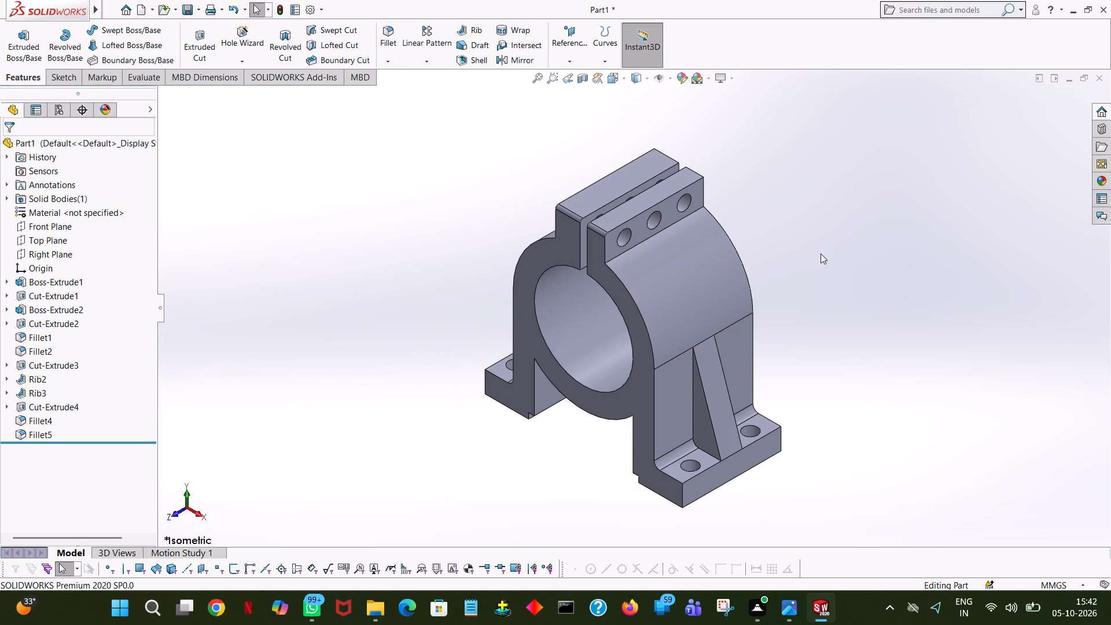
middle_drag(828, 258, 827, 407)
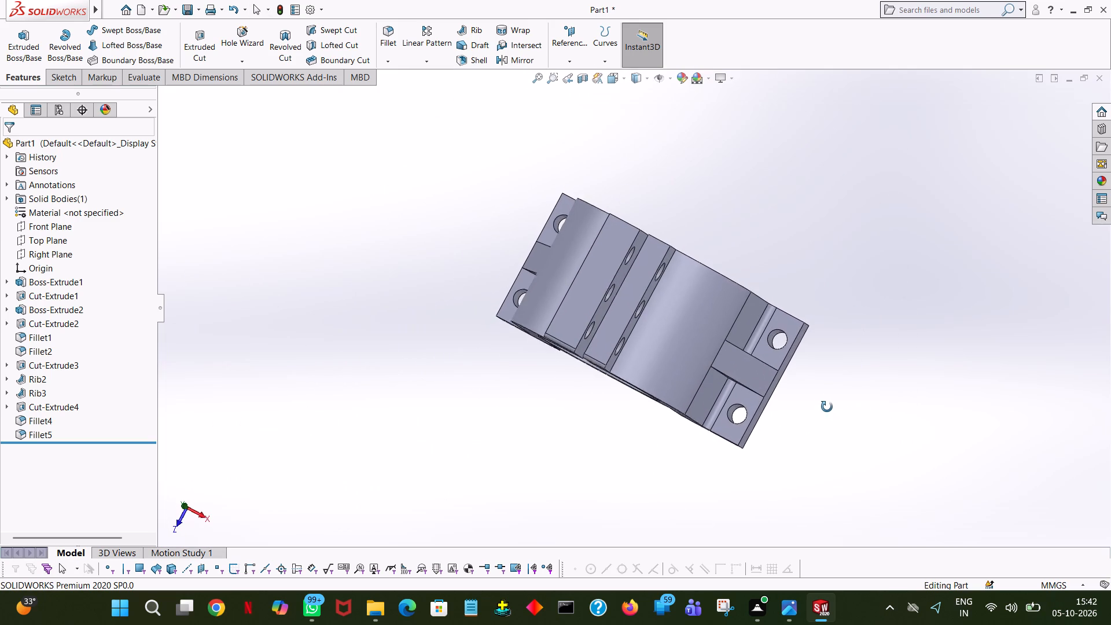
middle_drag(827, 407, 862, 336)
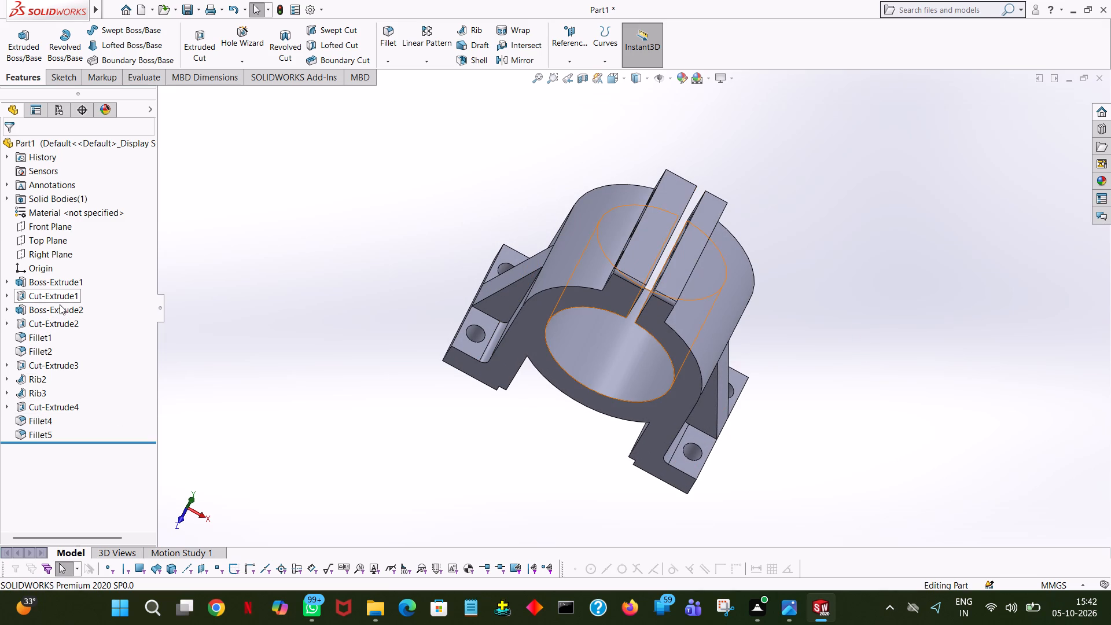
middle_drag(280, 431, 278, 416)
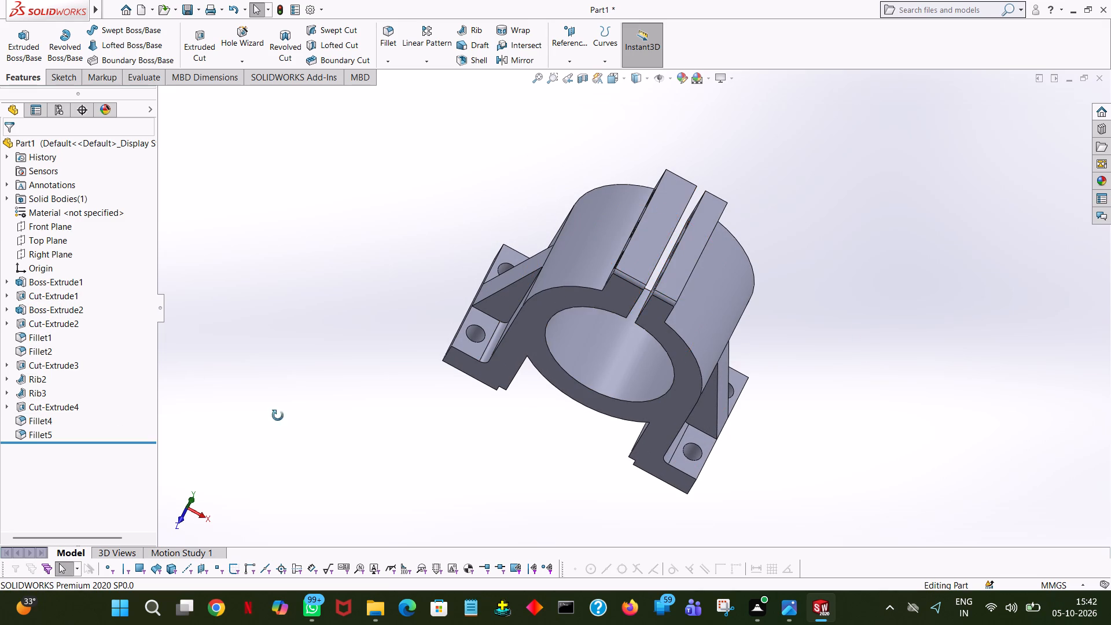
middle_drag(278, 416, 286, 359)
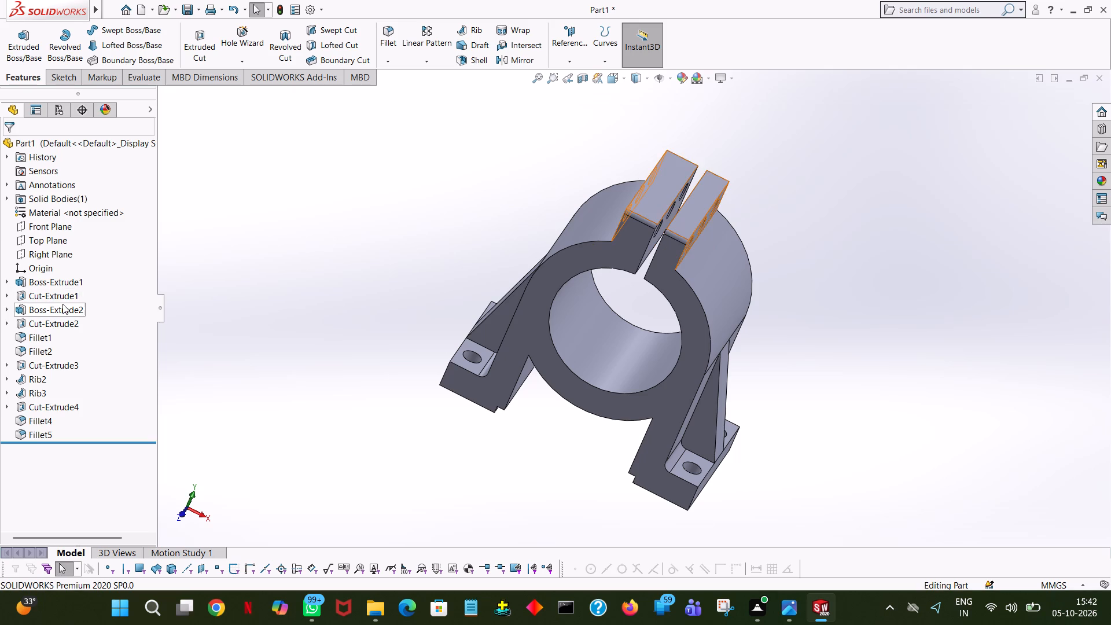
Edit the sketch of the clamp lug boss and set the +X segment of its bottom line to 7 mm.
click(62, 304)
right_click(62, 304)
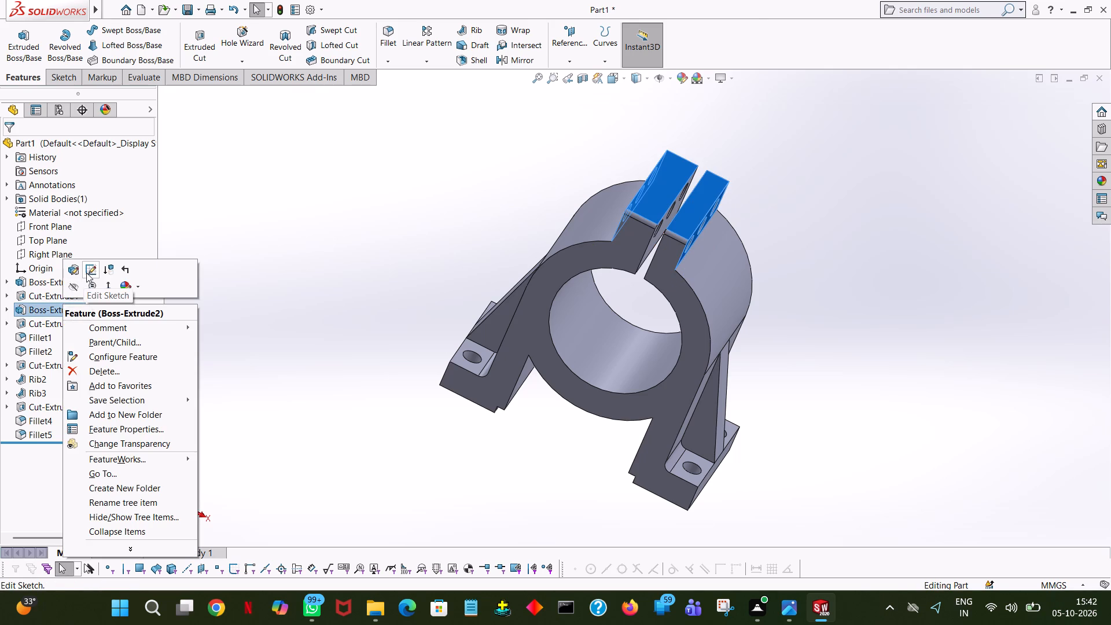
click(86, 273)
middle_drag(1031, 343, 1025, 283)
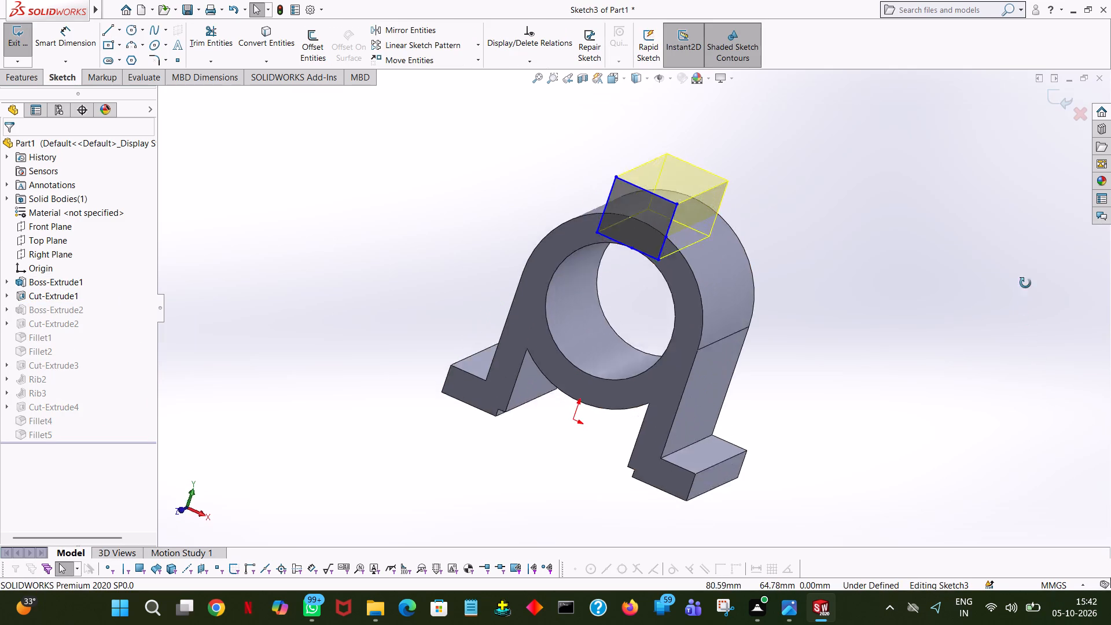
middle_drag(1025, 283, 1051, 275)
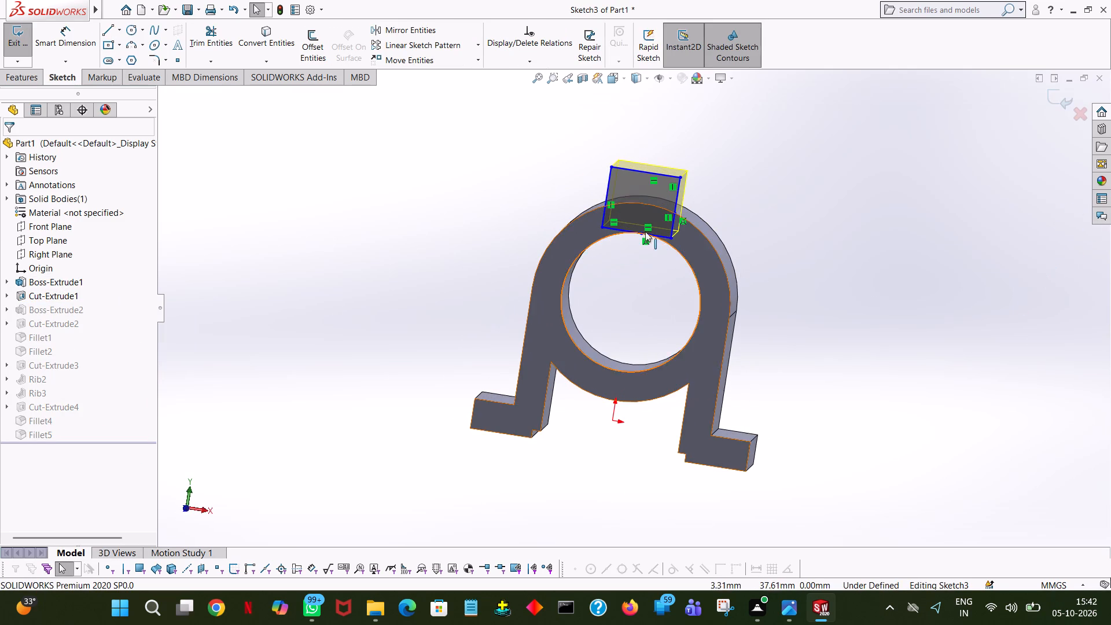
click(652, 233)
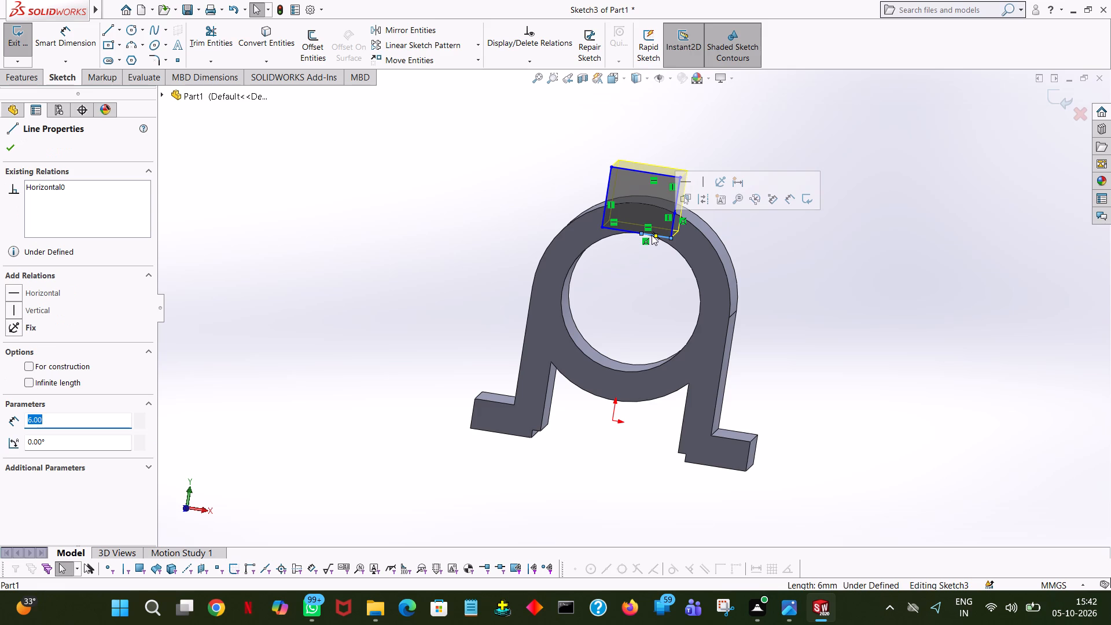
click(628, 229)
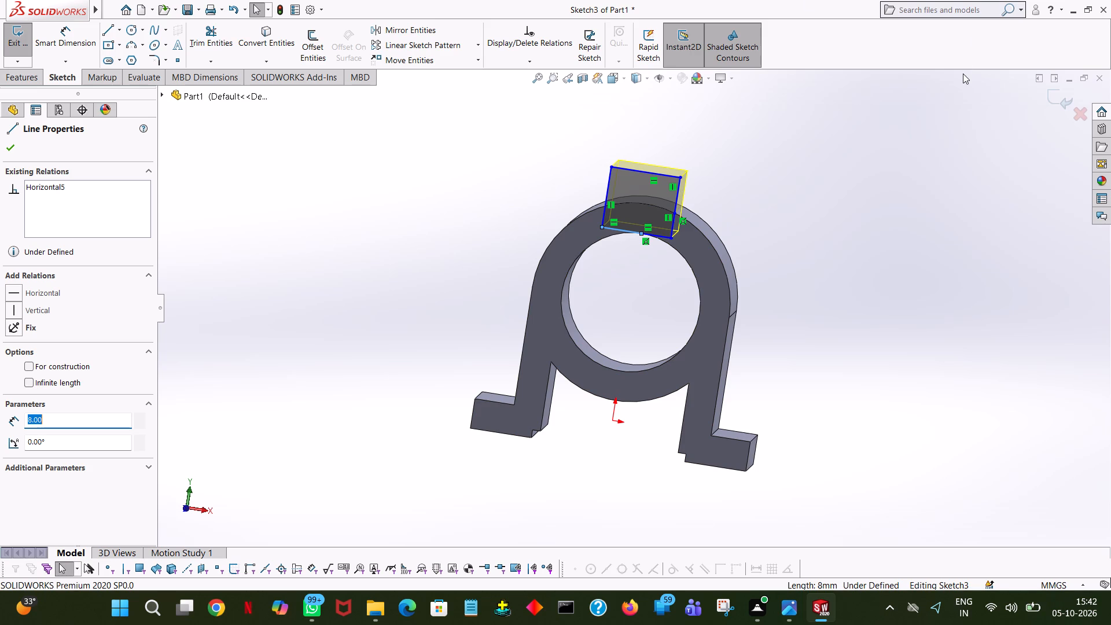
middle_click(945, 251)
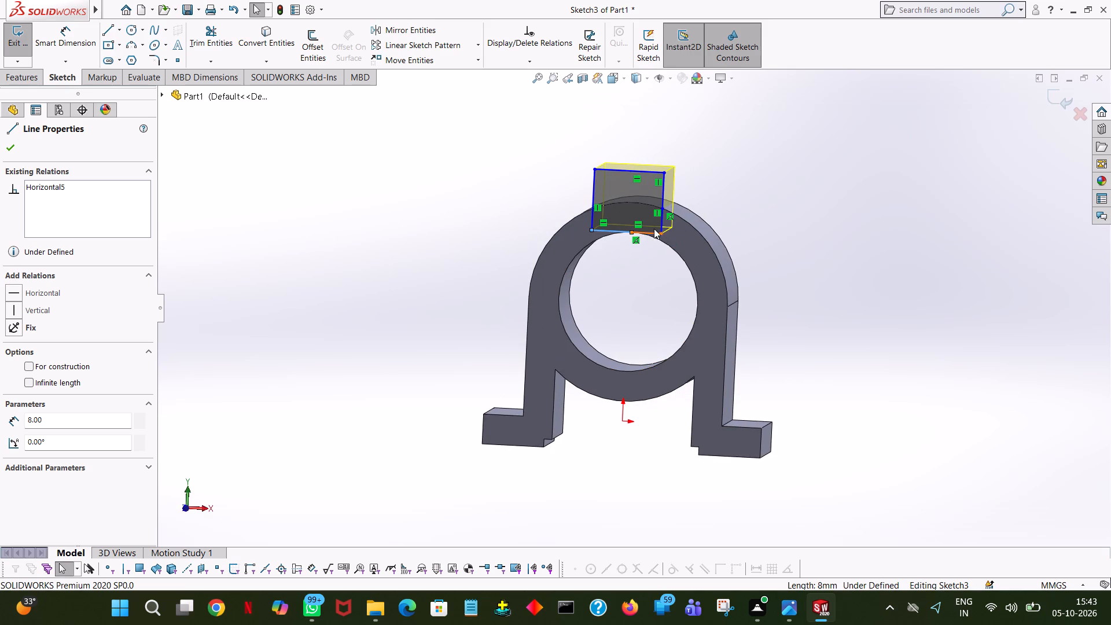
click(646, 230)
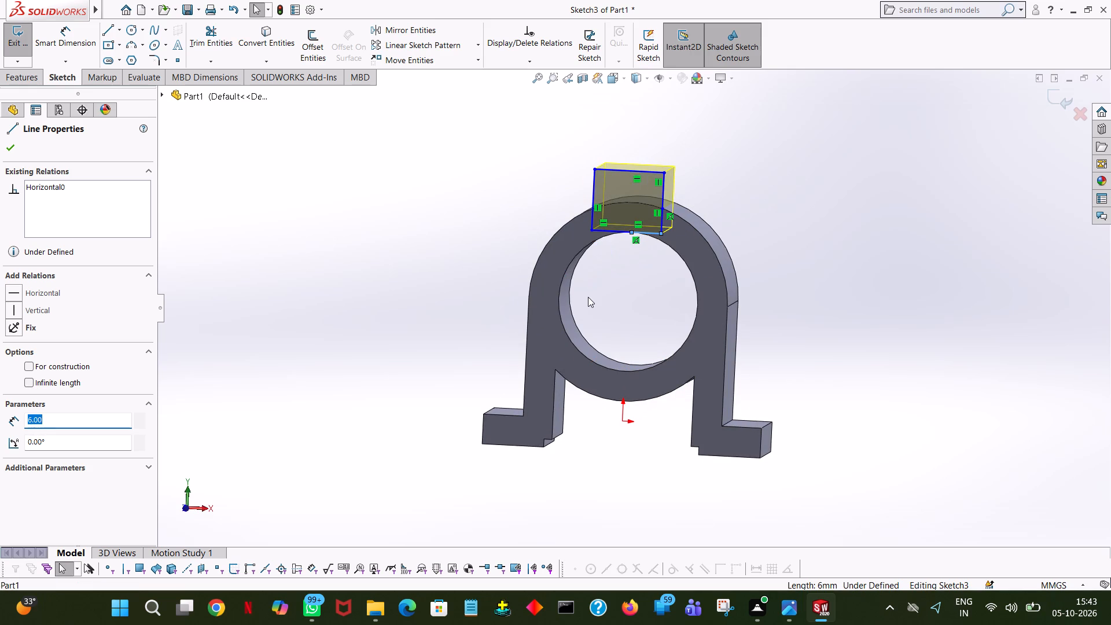
key(7)
key(Return)
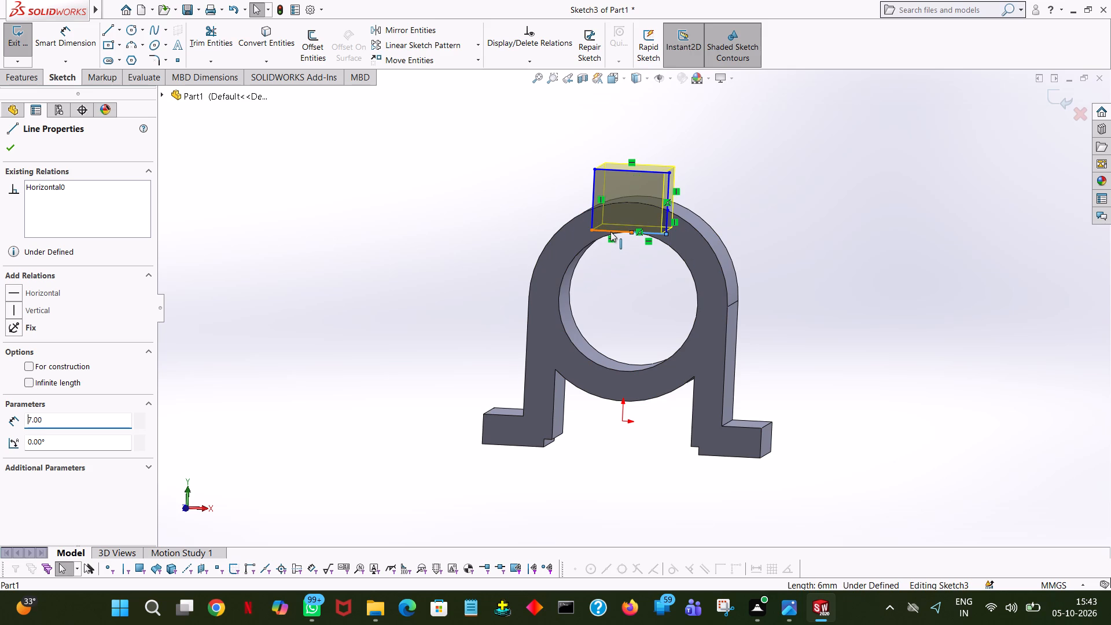
Set the -X segment of the boss sketch's bottom line to 7 mm, check both segments, and exit the sketch.
click(610, 231)
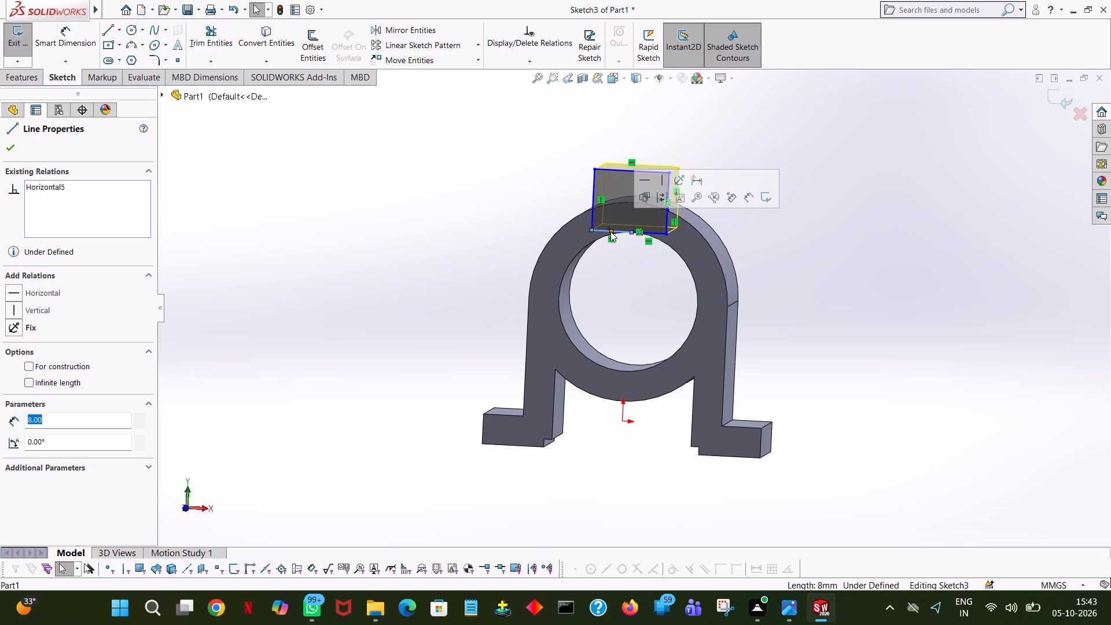
key(7)
key(Return)
click(839, 211)
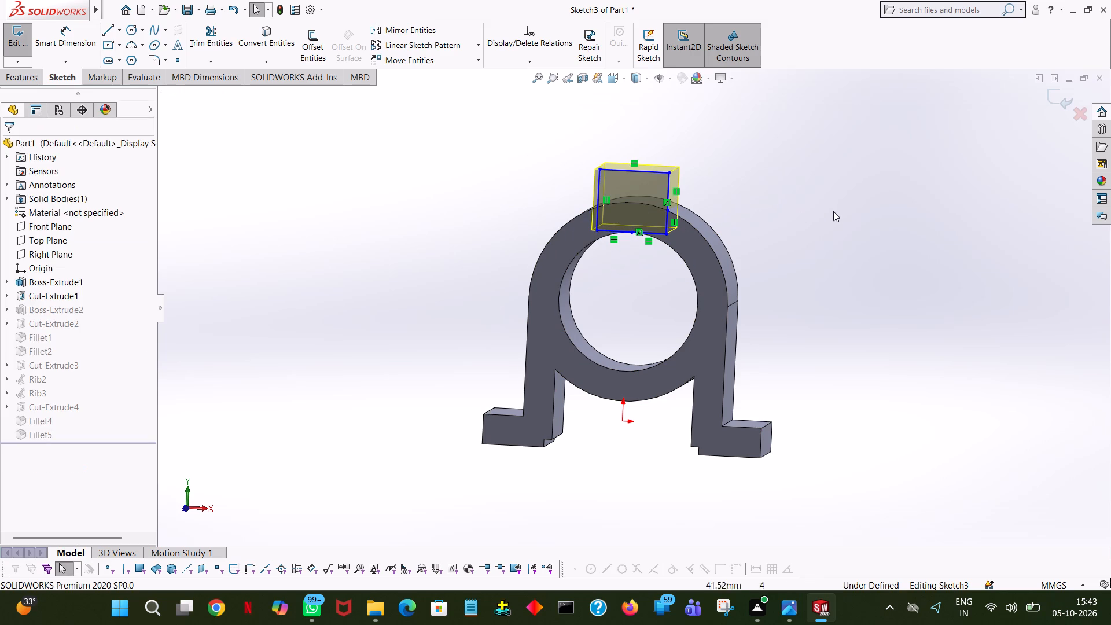
click(620, 233)
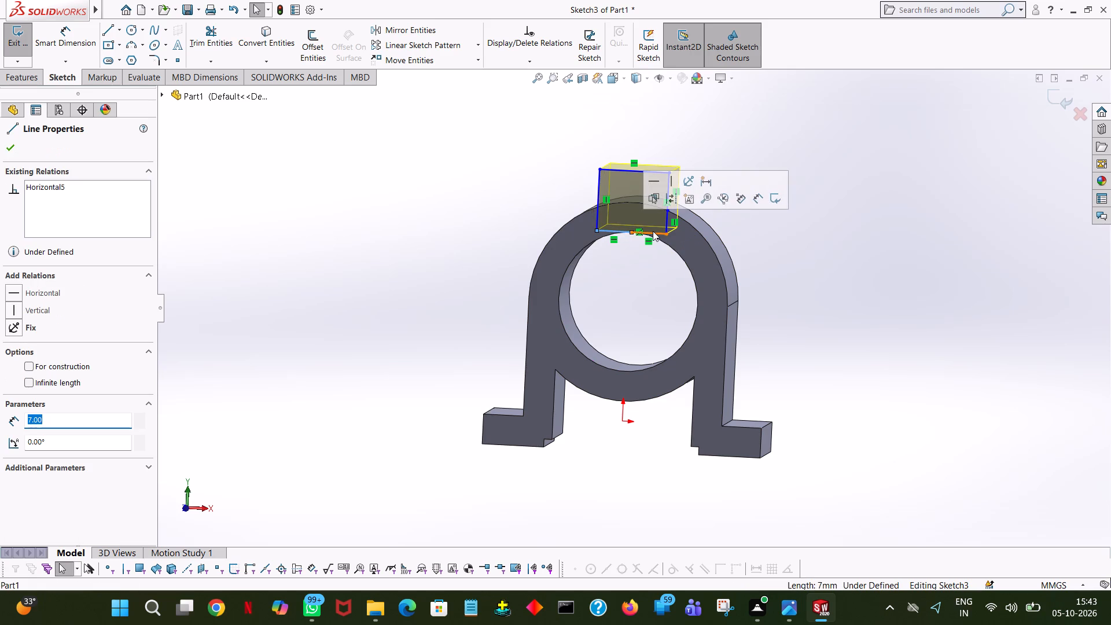
click(656, 233)
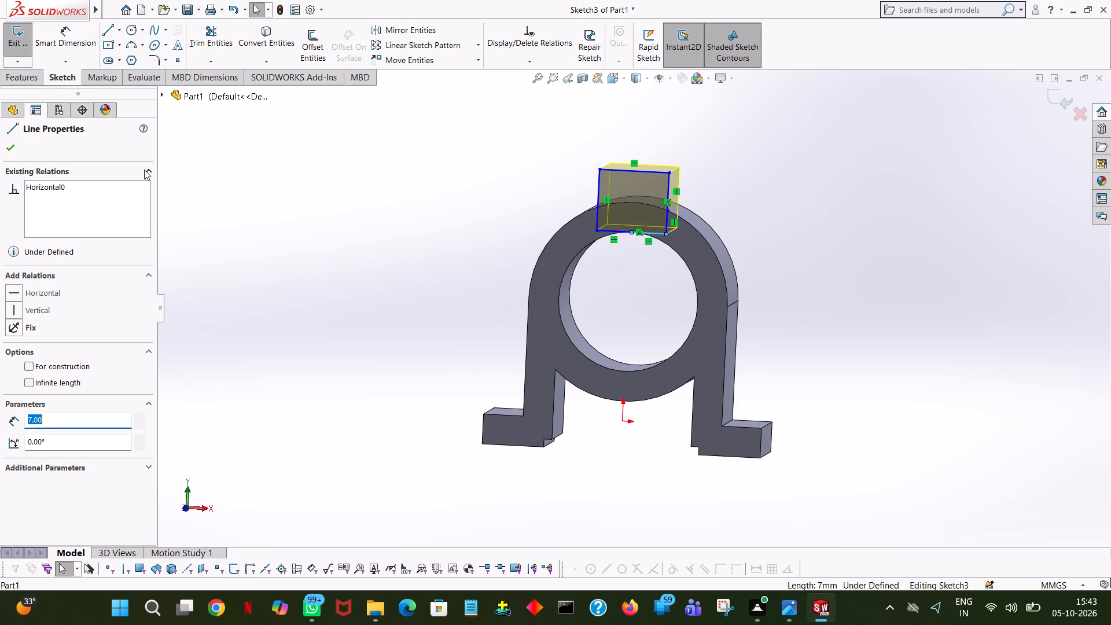
click(7, 145)
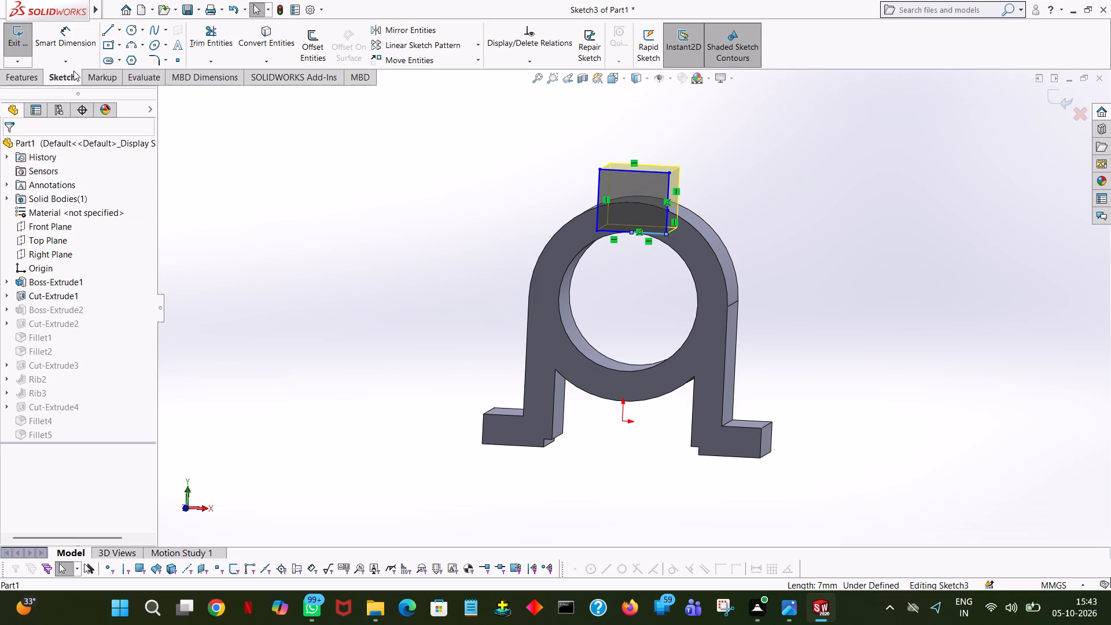
click(14, 35)
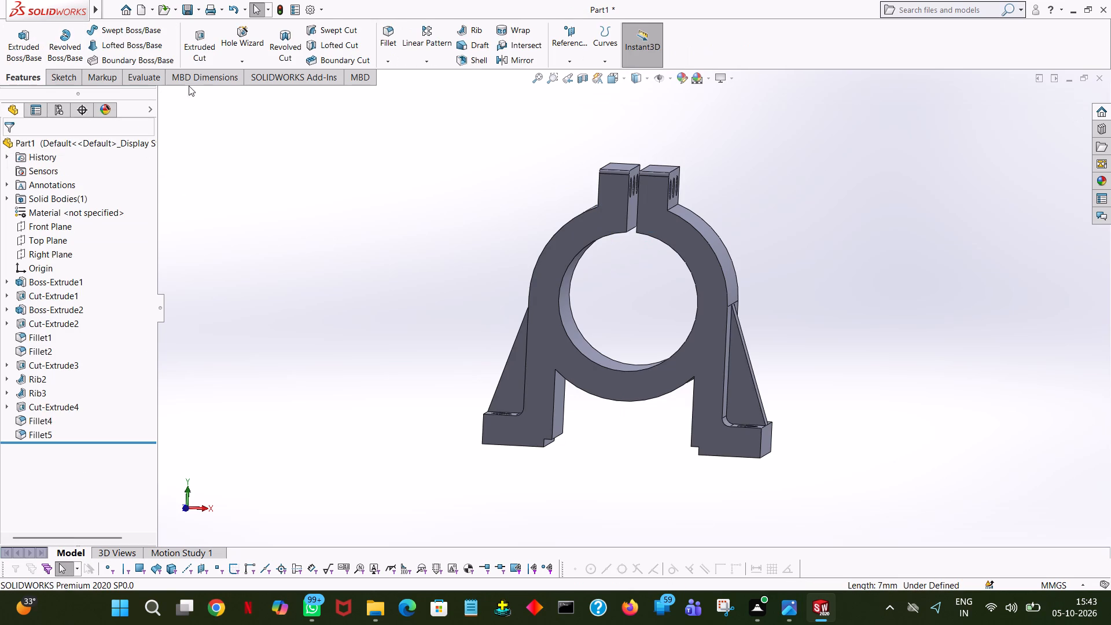
Examine the rebuilt mount from several angles, checking the two clamp lugs and the slot between them.
click(388, 205)
middle_drag(459, 194, 451, 418)
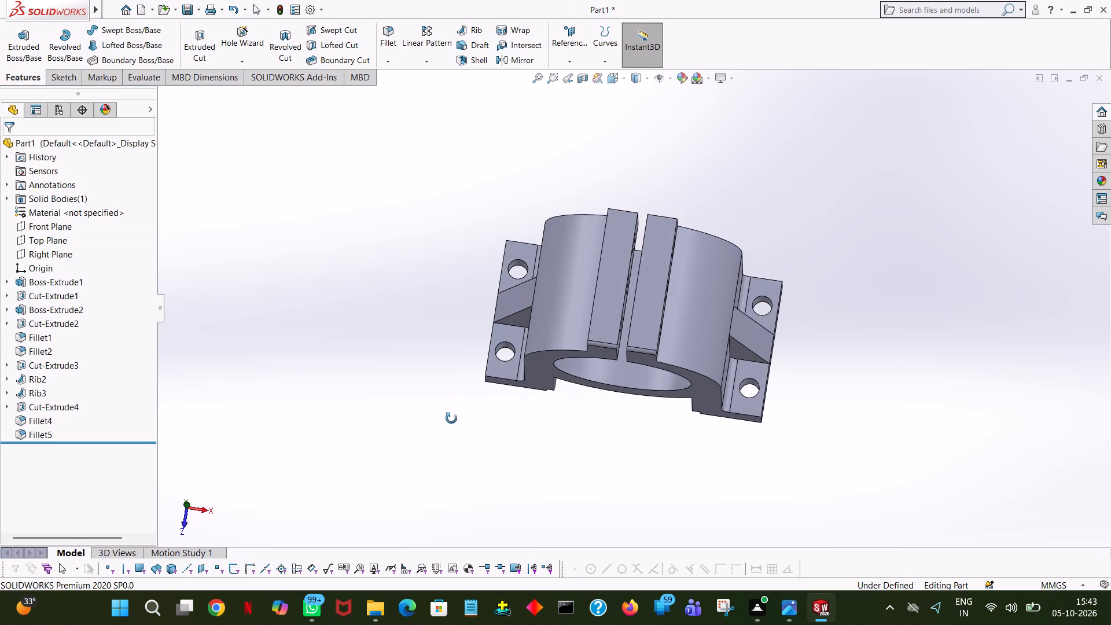
middle_drag(451, 418, 450, 277)
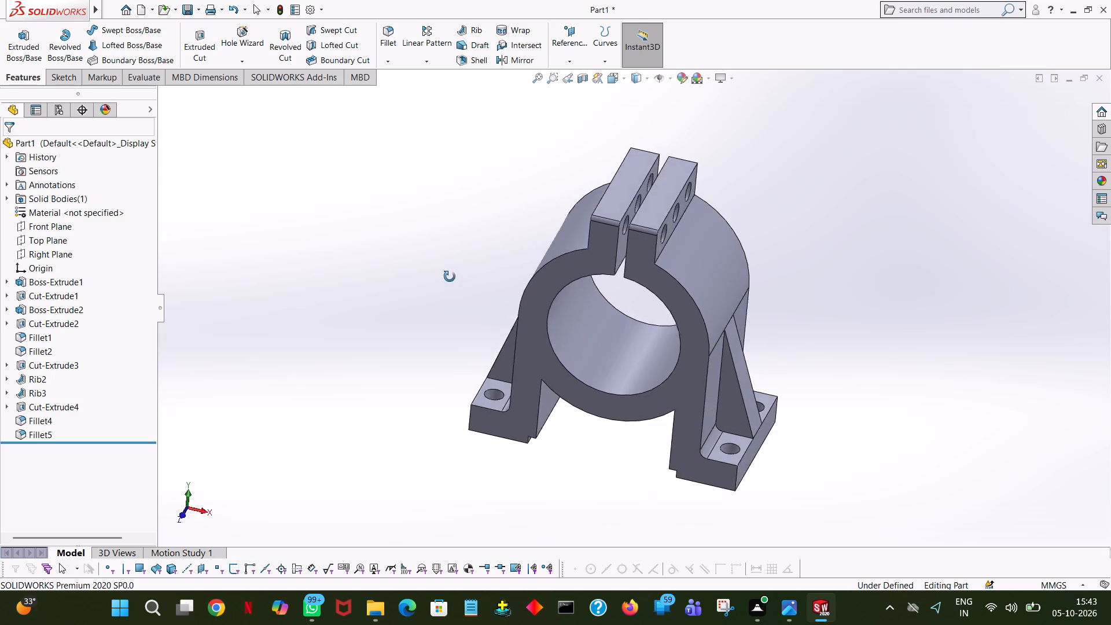
middle_drag(450, 277, 322, 275)
middle_drag(330, 278, 478, 258)
middle_drag(477, 244, 459, 277)
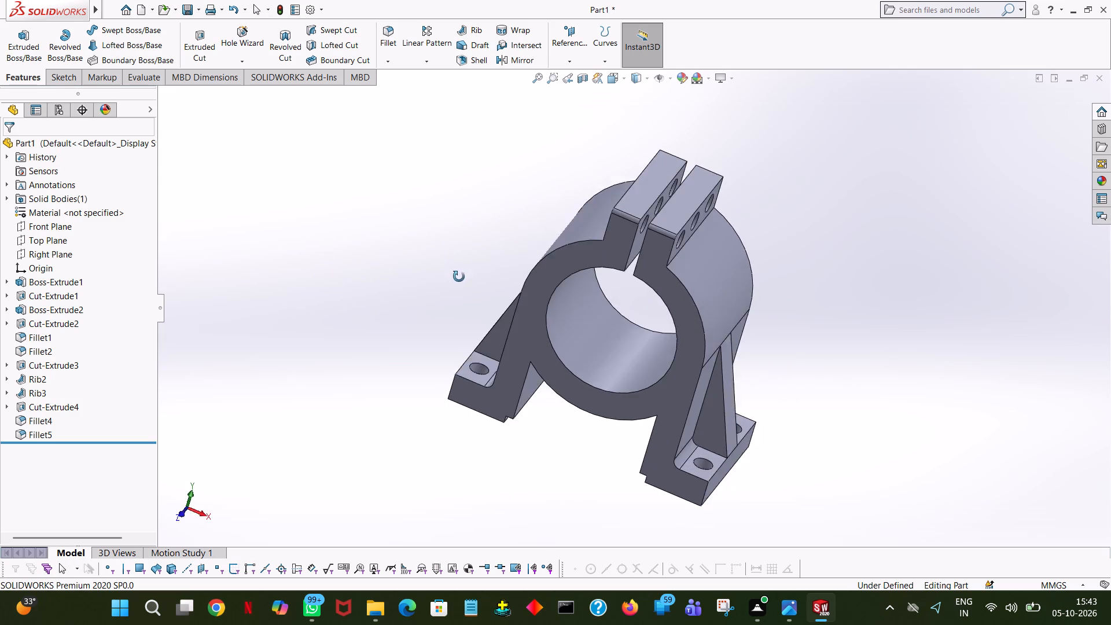
middle_drag(459, 277, 480, 203)
middle_drag(512, 153, 515, 140)
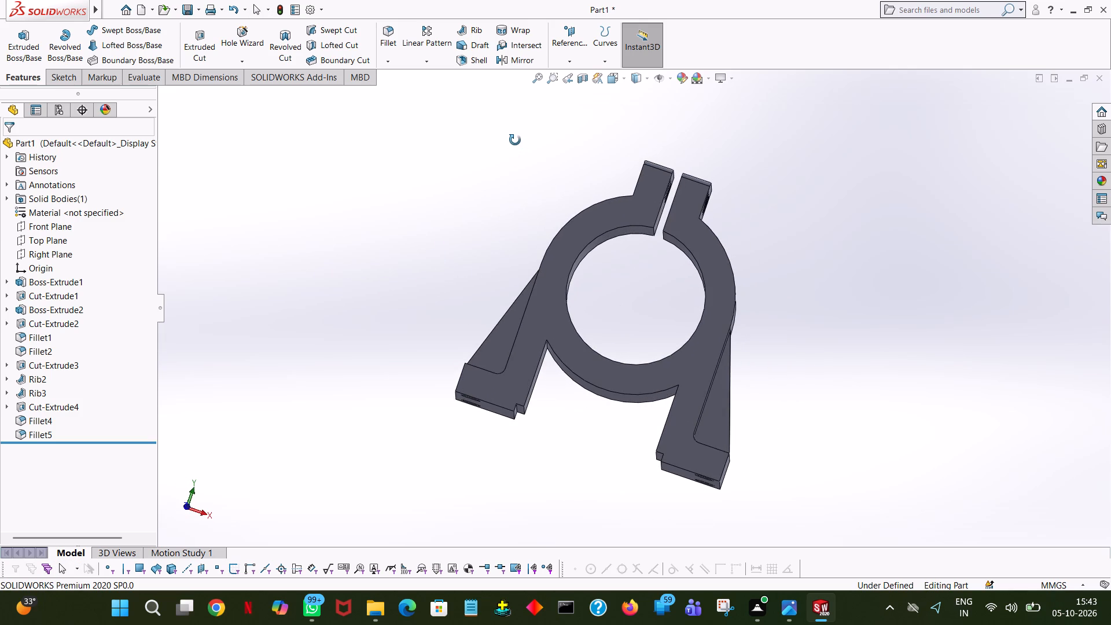
middle_drag(515, 140, 457, 369)
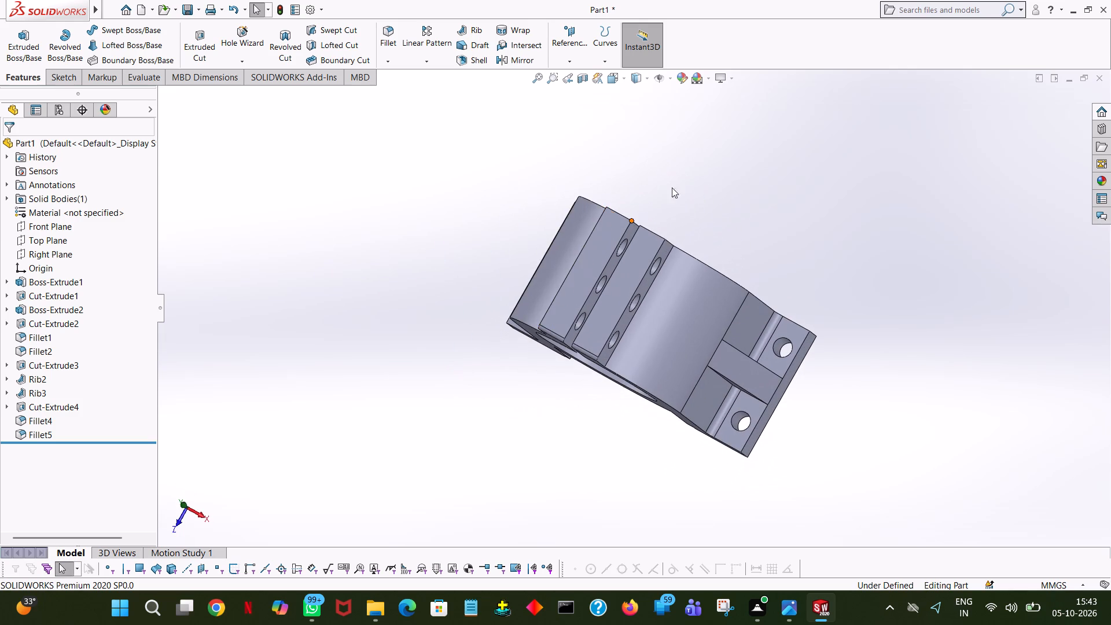
Fillet the back (-Z) top edge of the -X clamp lug with a 0.8 mm radius, using tangent propagation.
middle_drag(696, 186, 649, 374)
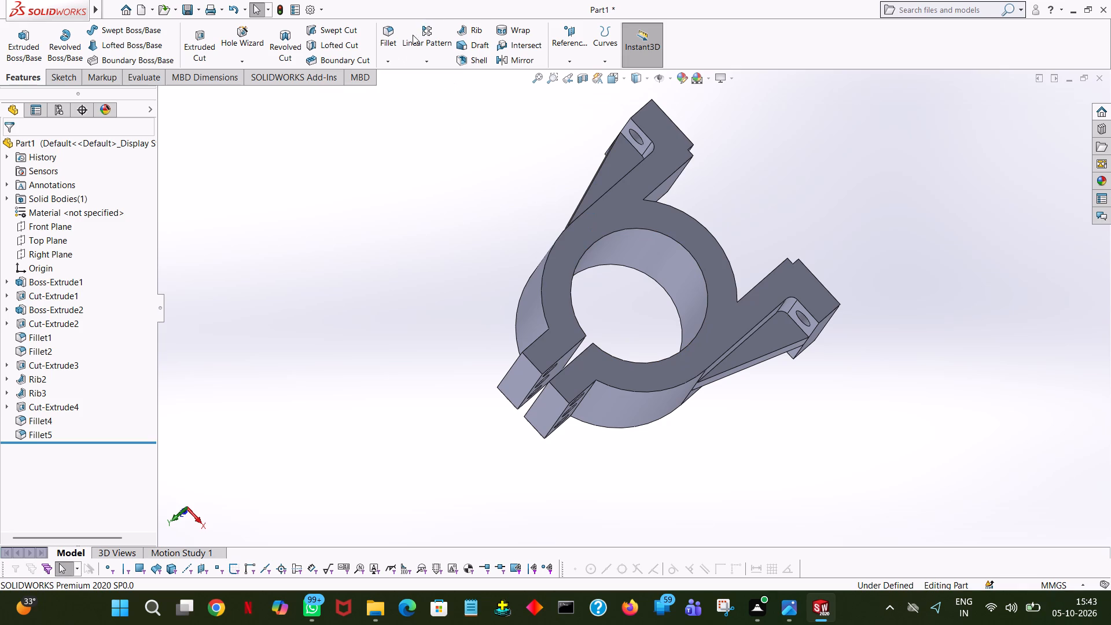
click(383, 32)
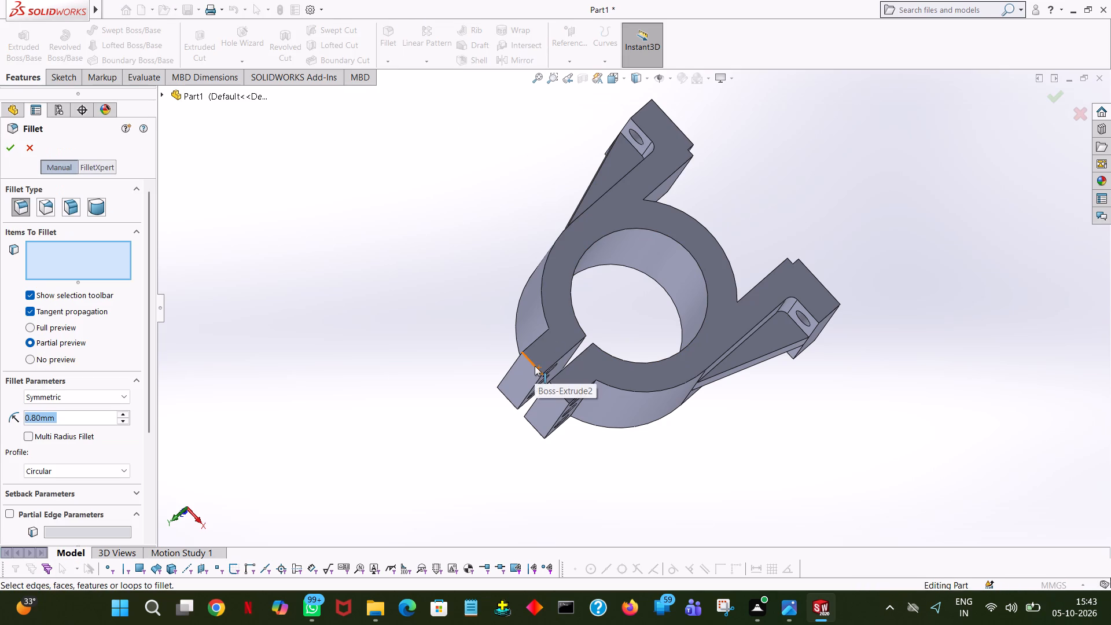
click(535, 366)
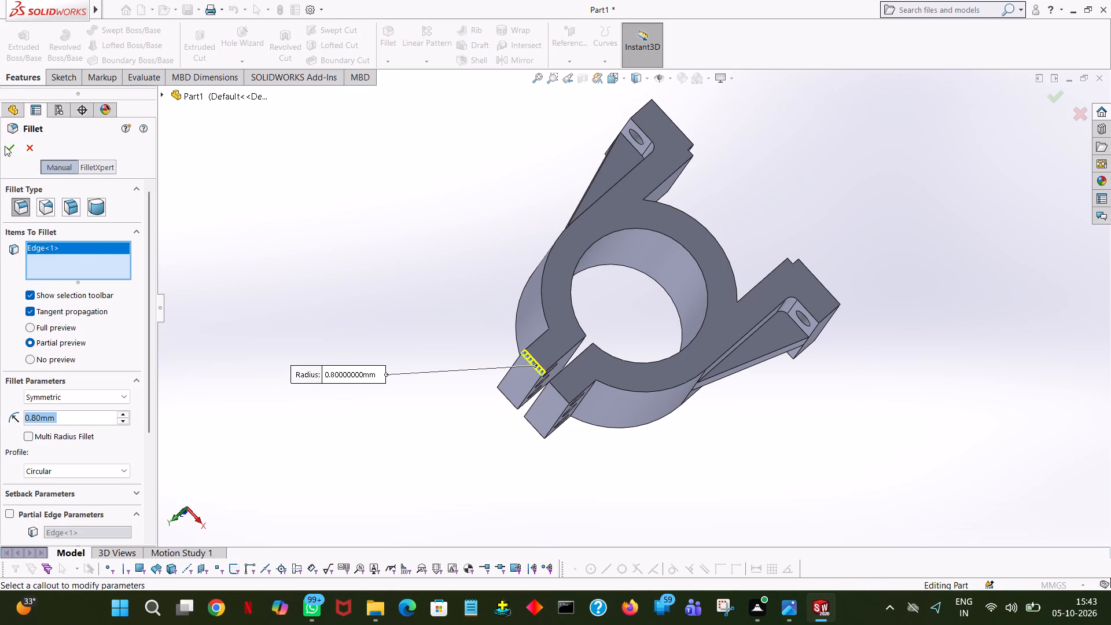
click(5, 146)
Fillet the back (-Z) top edge of the +X clamp lug with a 0.8 mm radius, using tangent propagation.
click(393, 35)
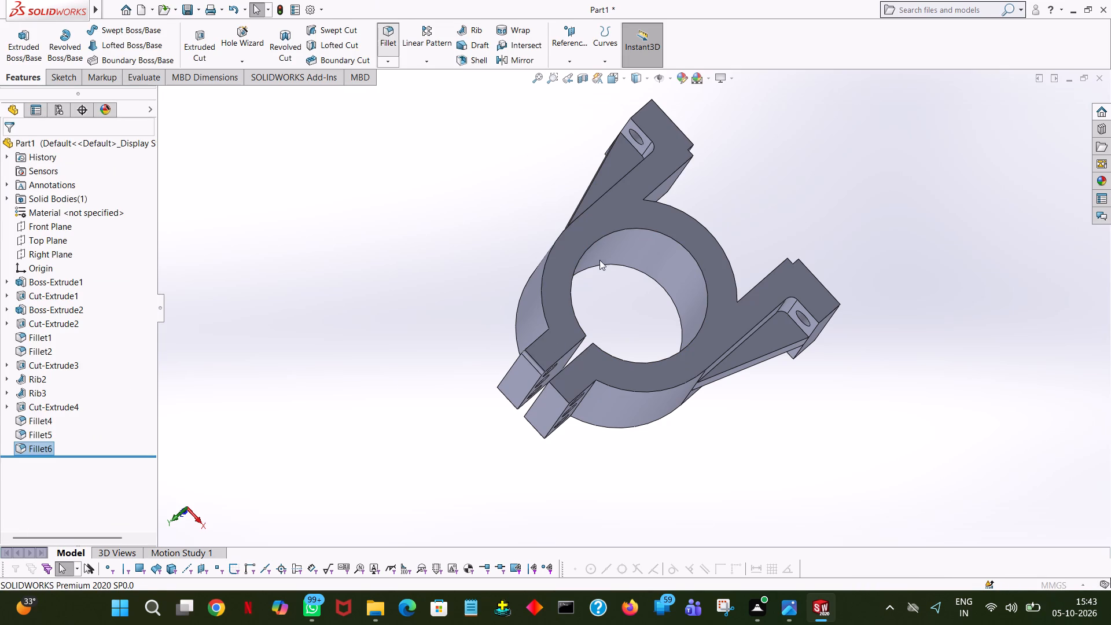
click(564, 396)
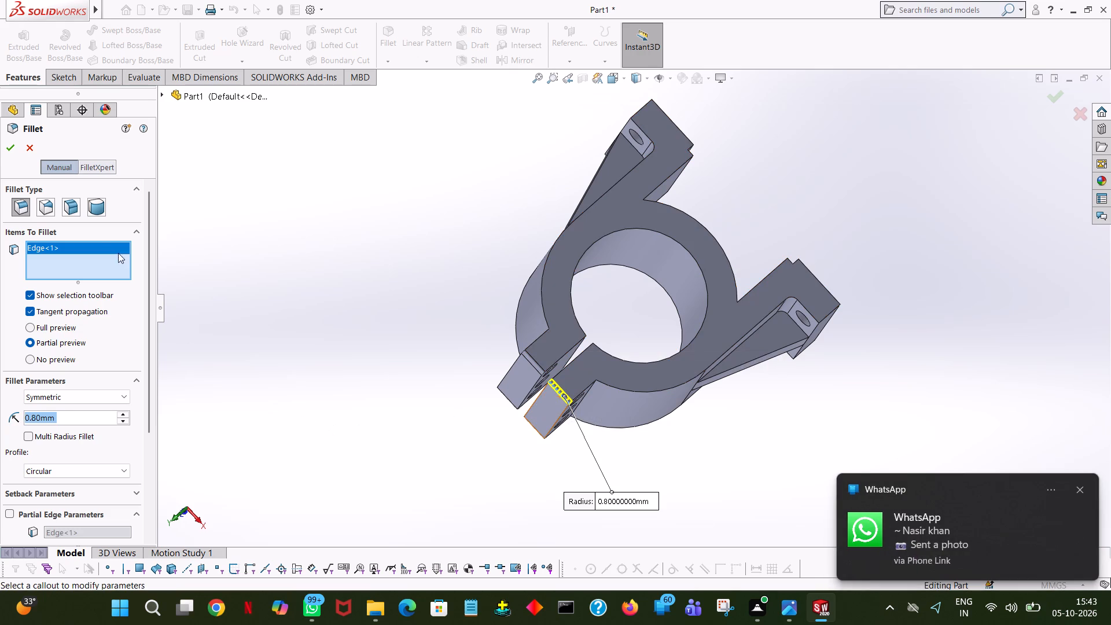
click(8, 152)
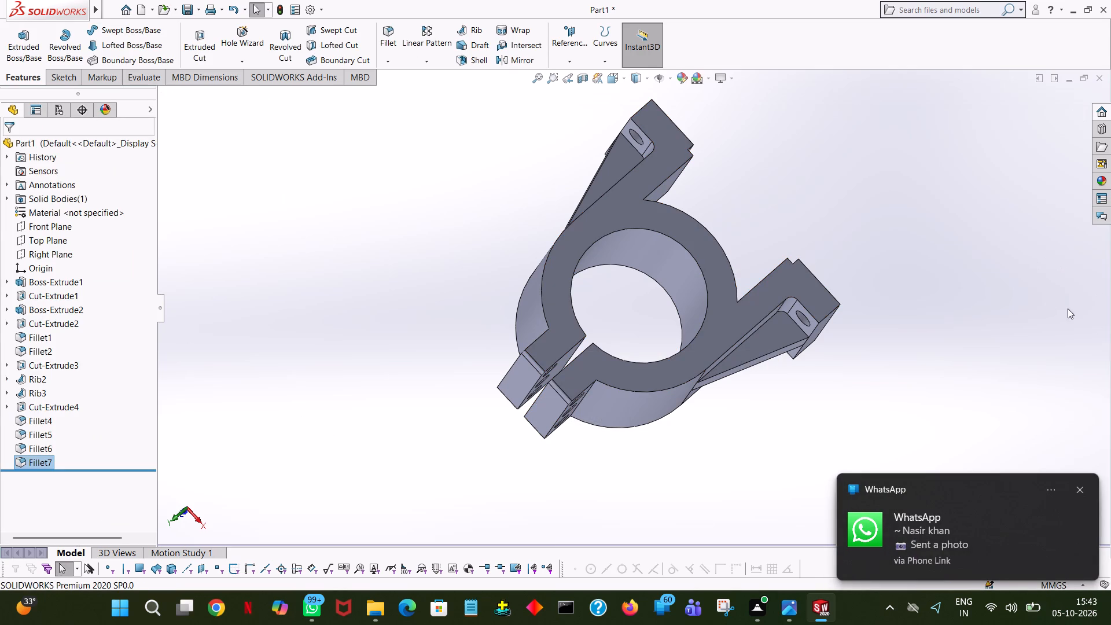
Examine the mount from several angles, checking the filleted clamp lugs, side ribs, bore and the underside of the flanges.
click(937, 190)
middle_drag(812, 417, 840, 288)
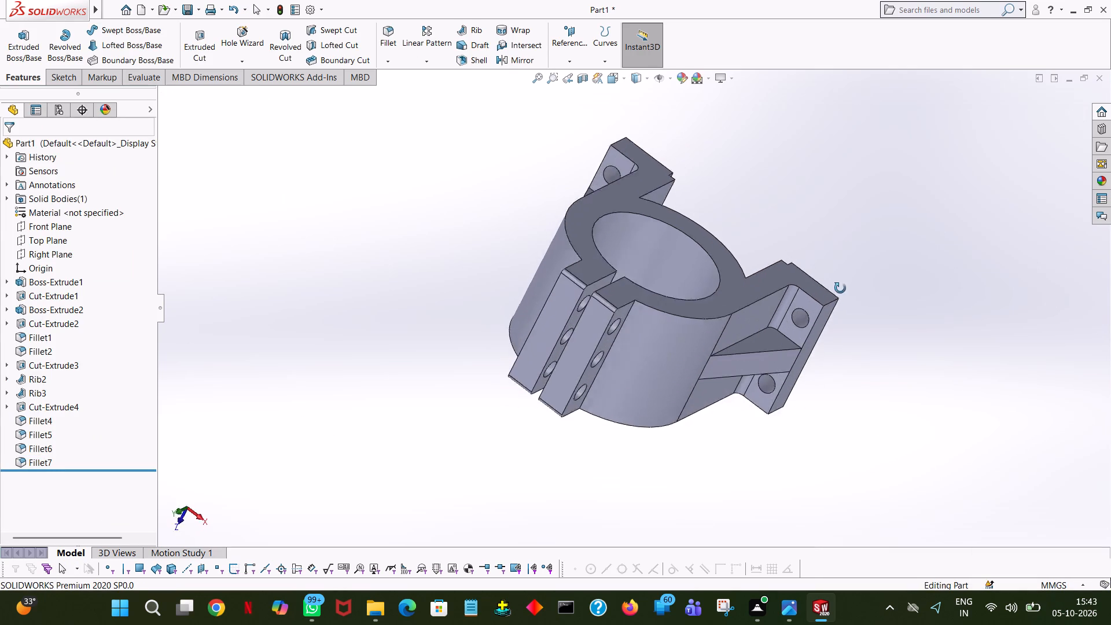
middle_drag(840, 288, 859, 202)
middle_drag(888, 350, 912, 281)
middle_drag(937, 226, 960, 190)
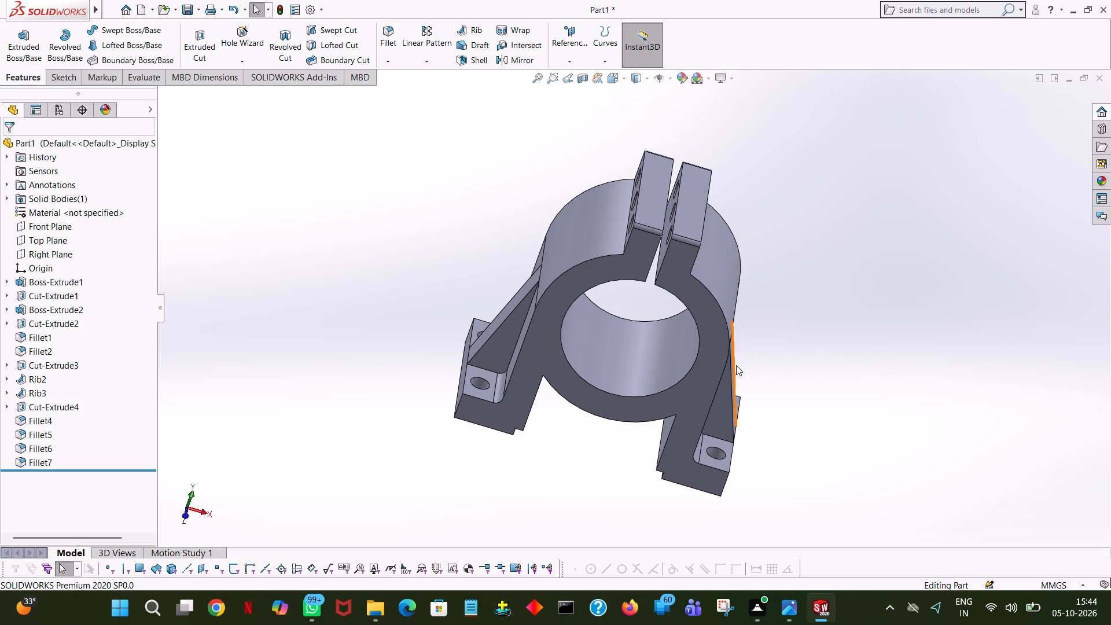
middle_drag(838, 370, 832, 359)
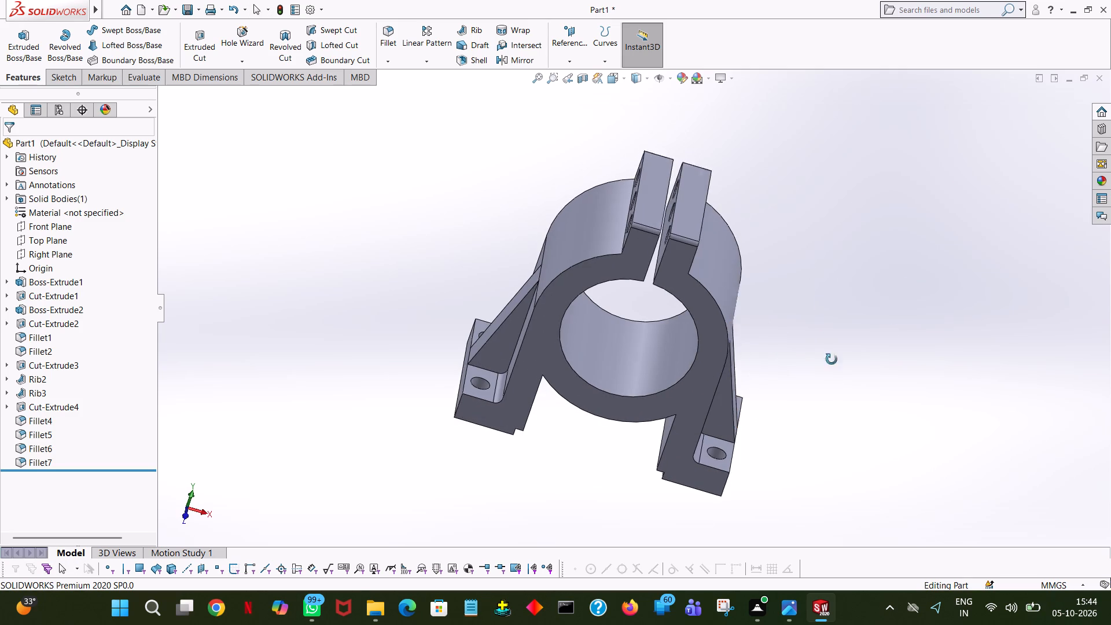
middle_drag(832, 359, 866, 107)
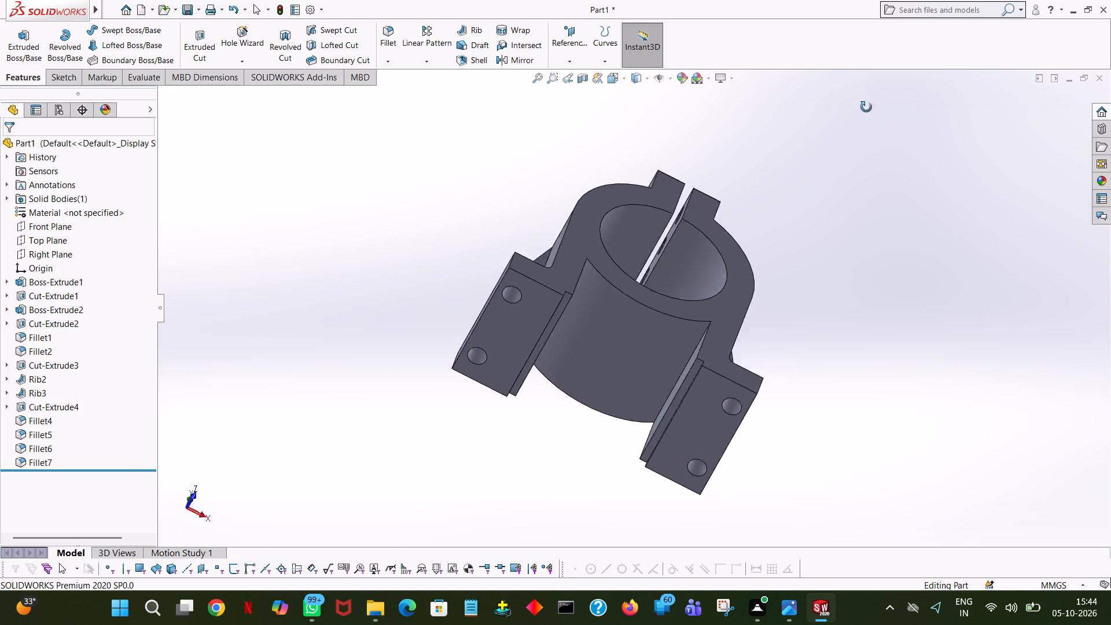
middle_drag(866, 107, 876, 256)
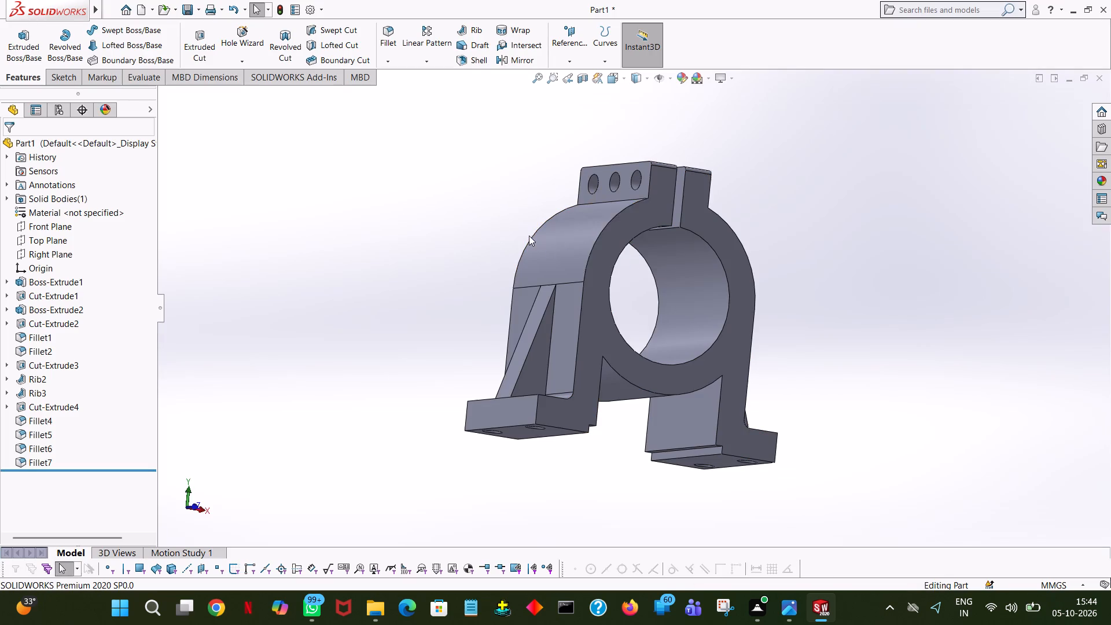
Colour the ring's three outer curved faces black: the two upper arcs beside the lugs and the arc between the legs.
click(571, 234)
click(683, 181)
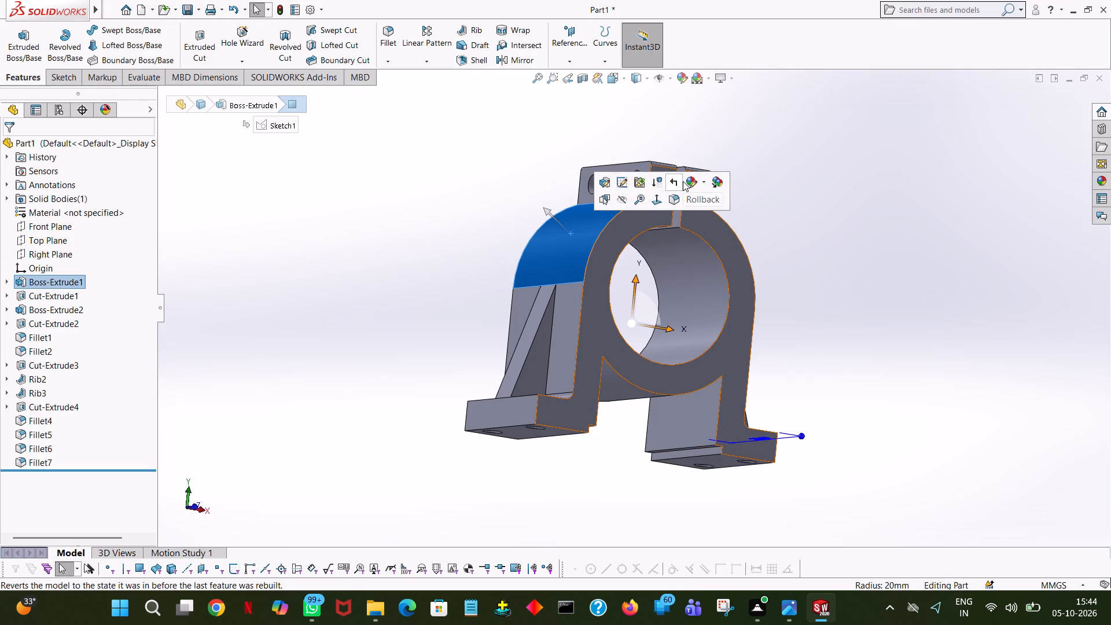
click(700, 212)
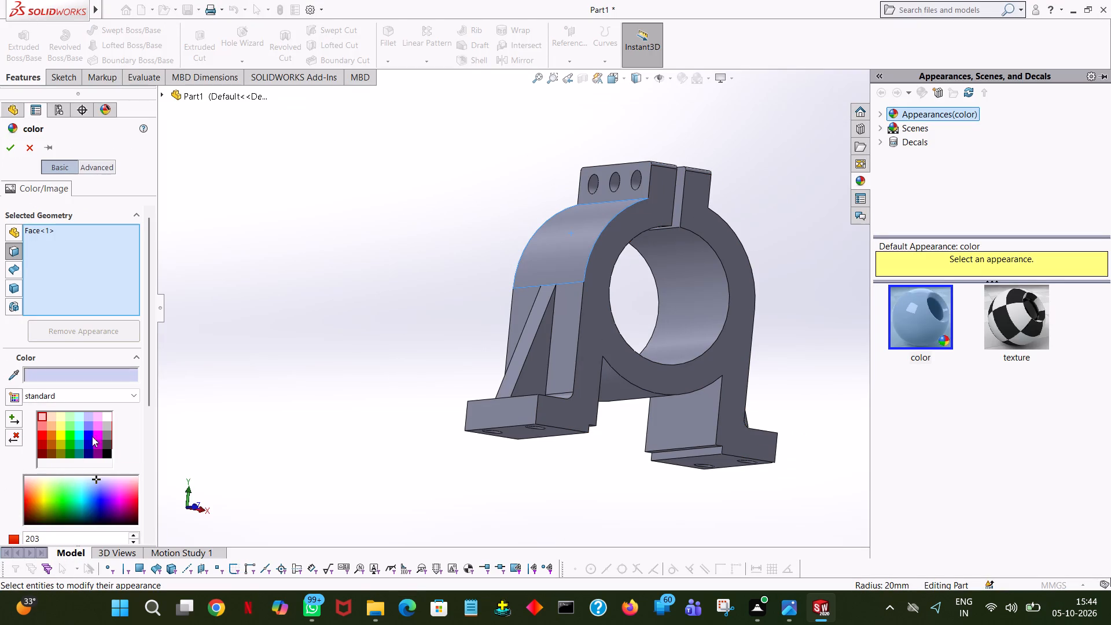
click(109, 454)
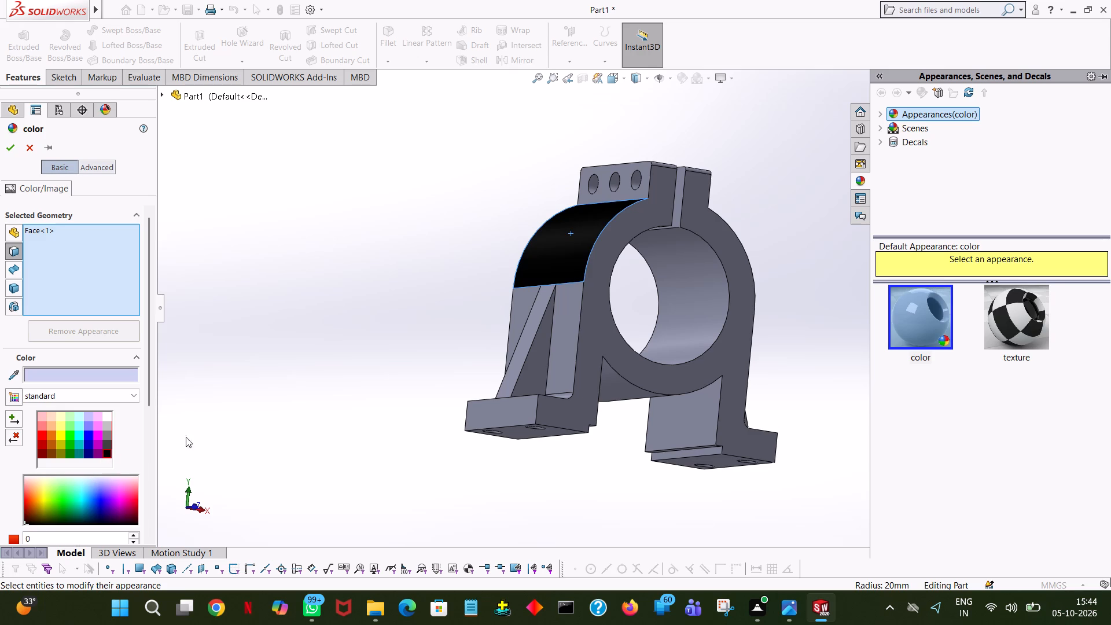
click(619, 394)
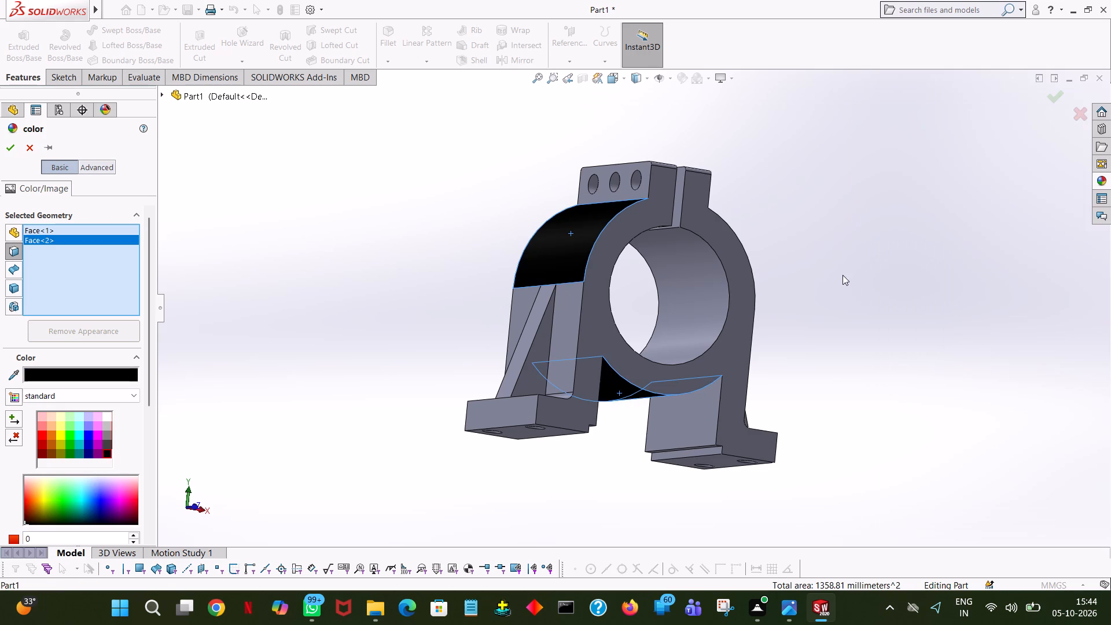
middle_drag(843, 274, 774, 293)
click(720, 248)
middle_drag(777, 275, 797, 256)
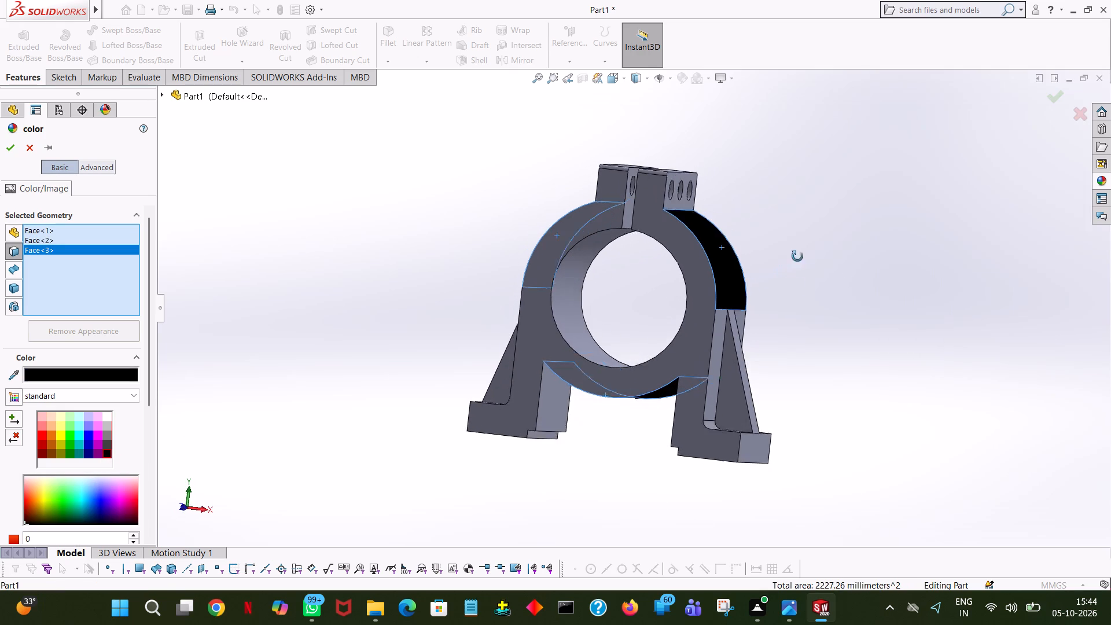
middle_drag(797, 256, 807, 248)
click(11, 143)
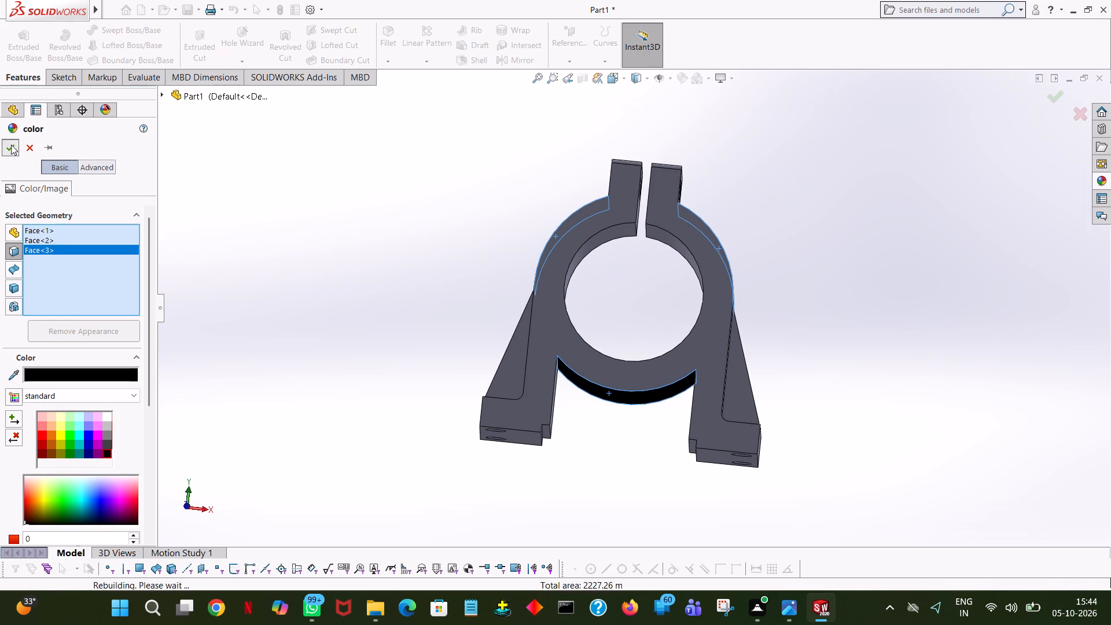
Colour the front (+Z) profile face of the mount orange-brown from the standard swatches.
middle_drag(557, 177, 561, 272)
click(620, 251)
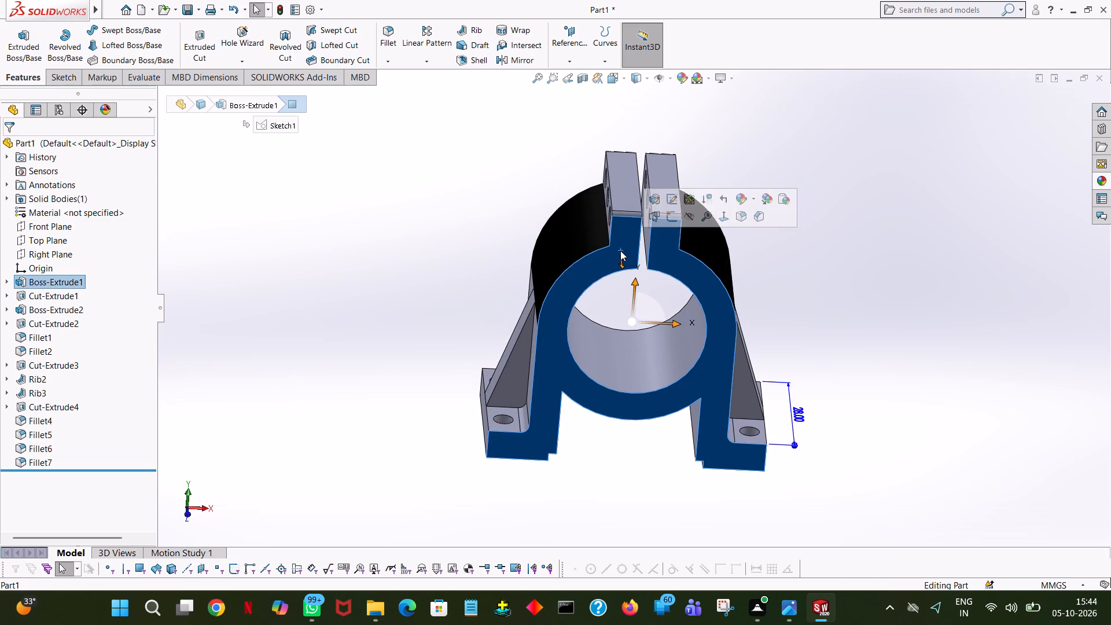
click(735, 196)
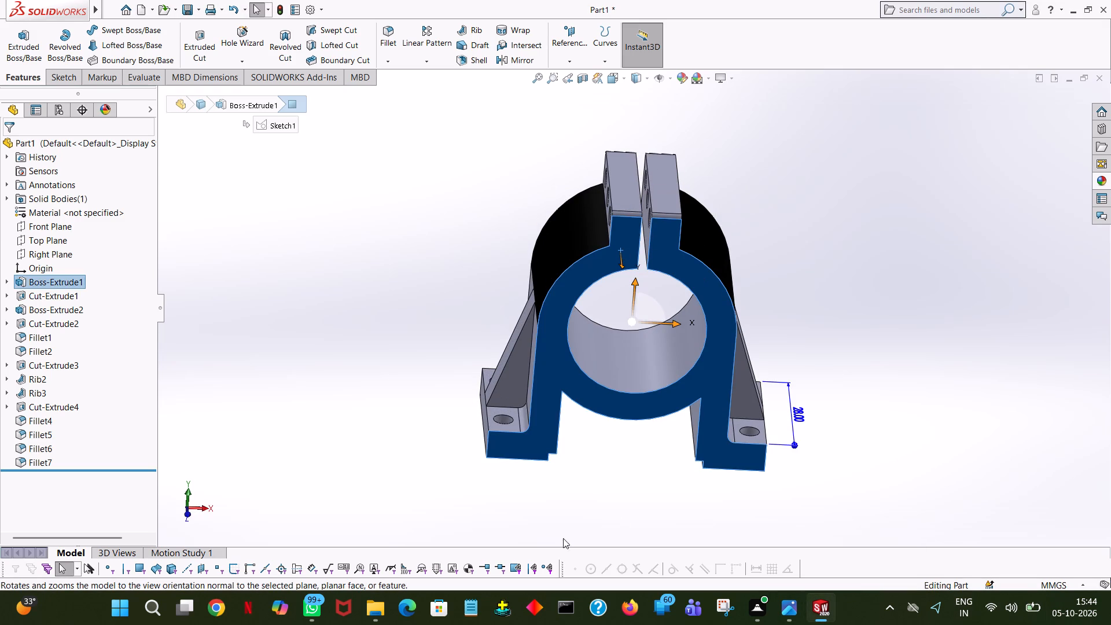
right_click(683, 262)
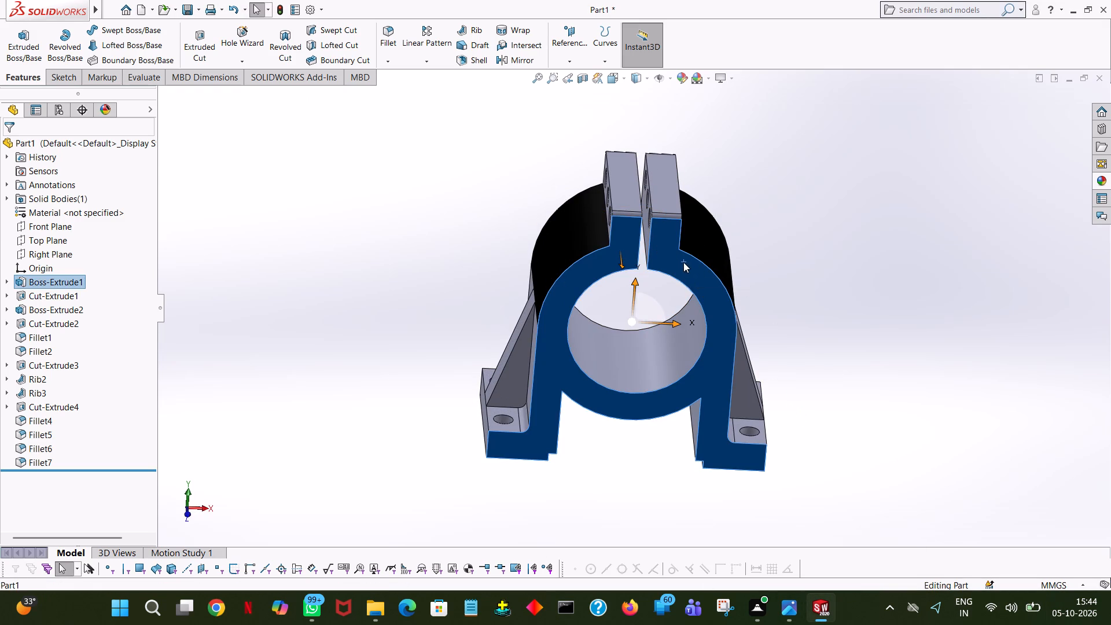
click(781, 227)
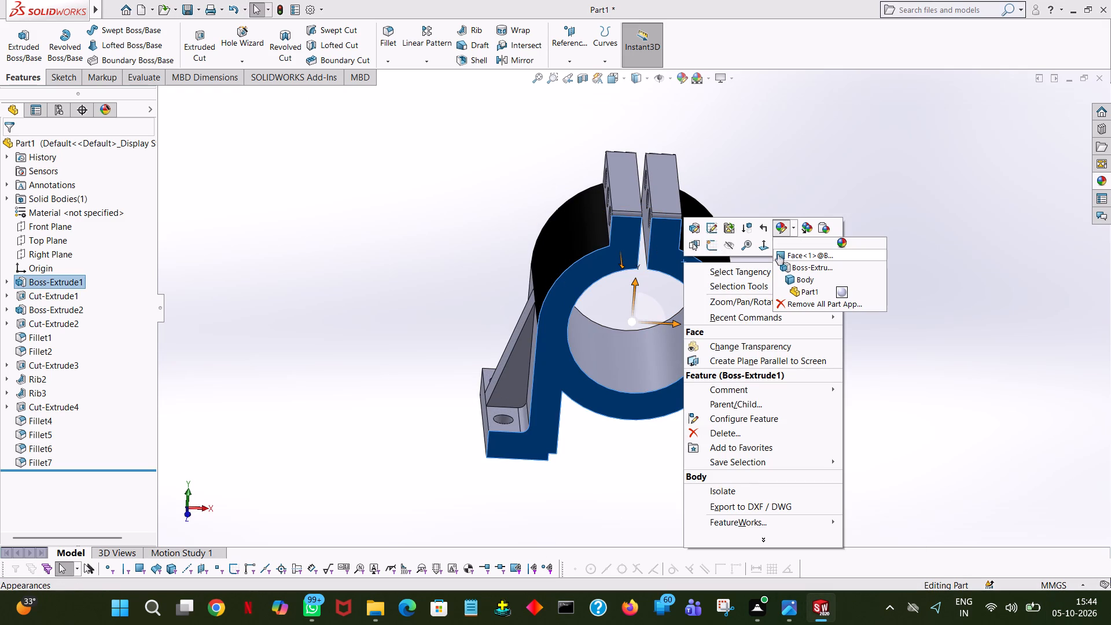
click(778, 254)
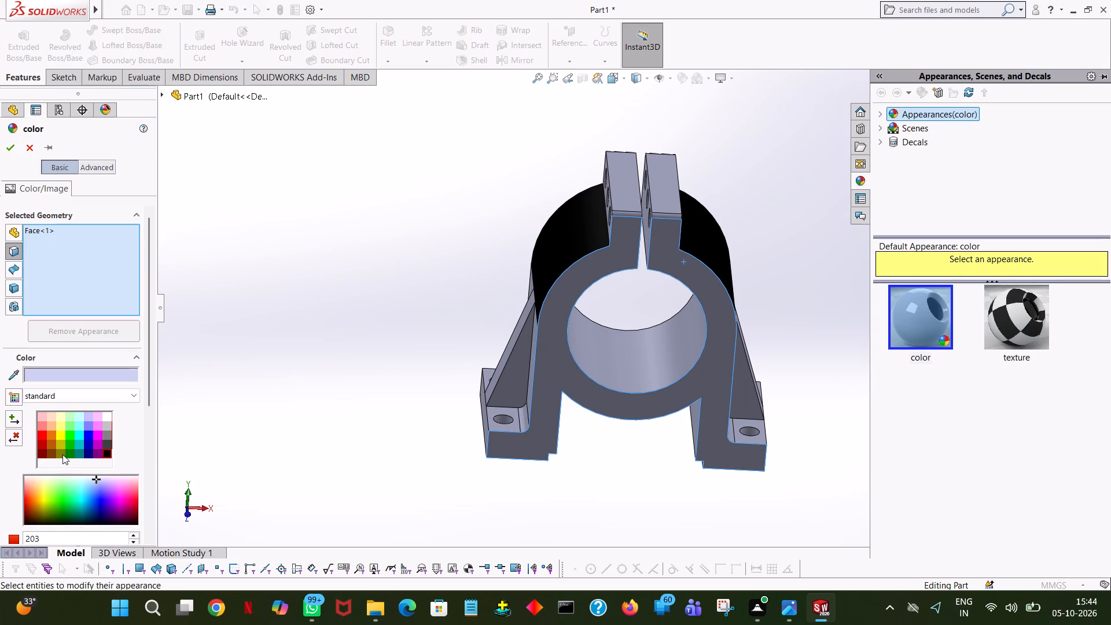
click(52, 443)
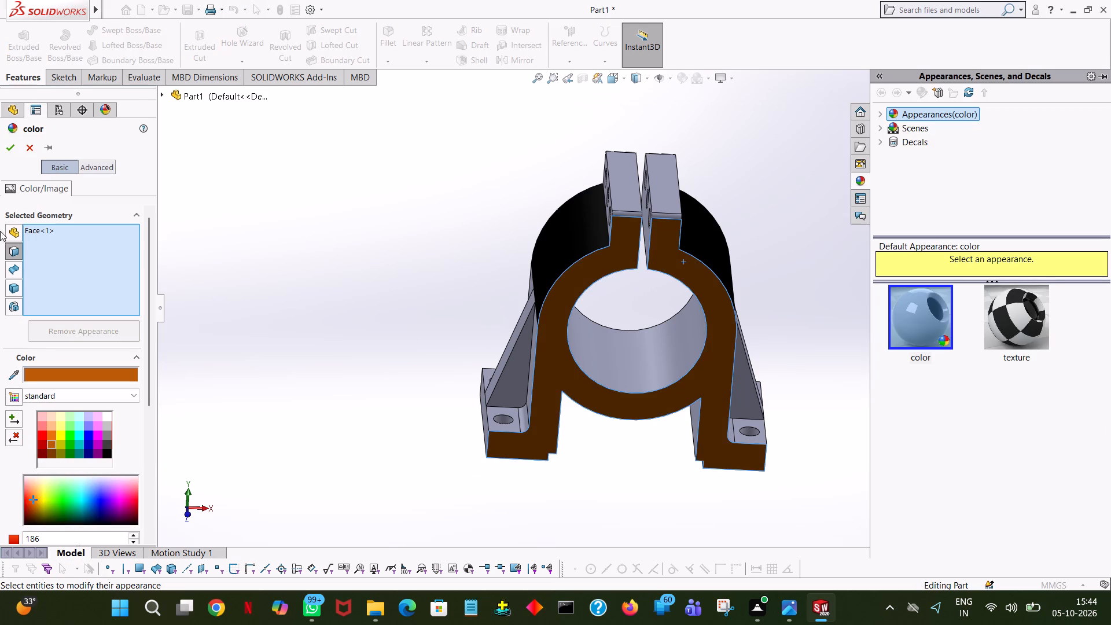
click(9, 142)
Colour the back (-Z) profile face of the mount the same orange-brown as the front face.
middle_drag(446, 294, 453, 333)
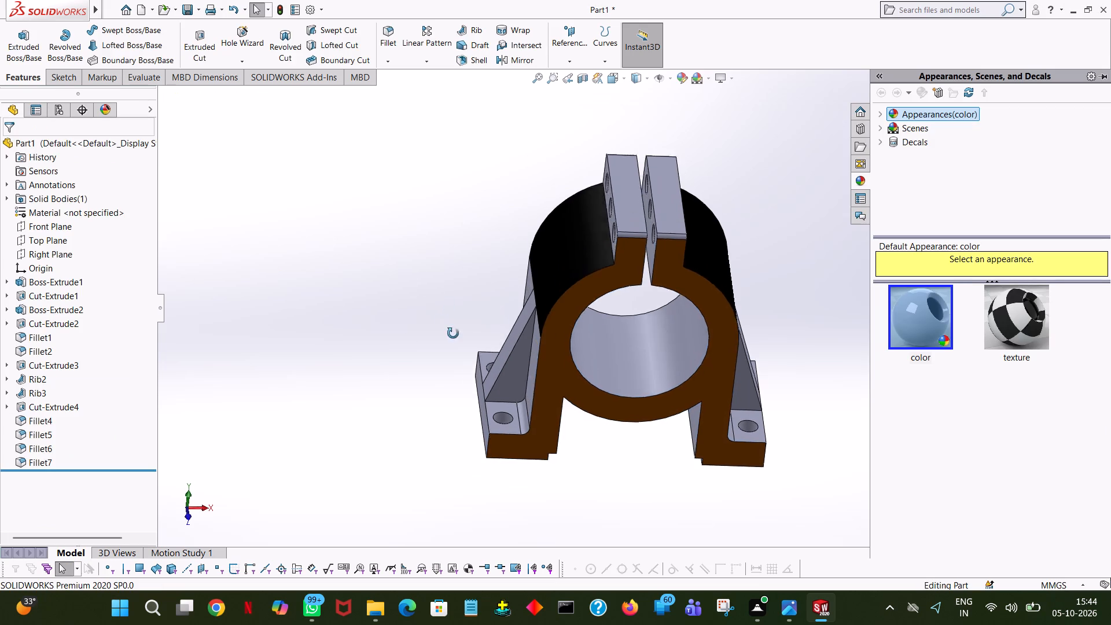
middle_drag(453, 333, 560, 598)
click(583, 214)
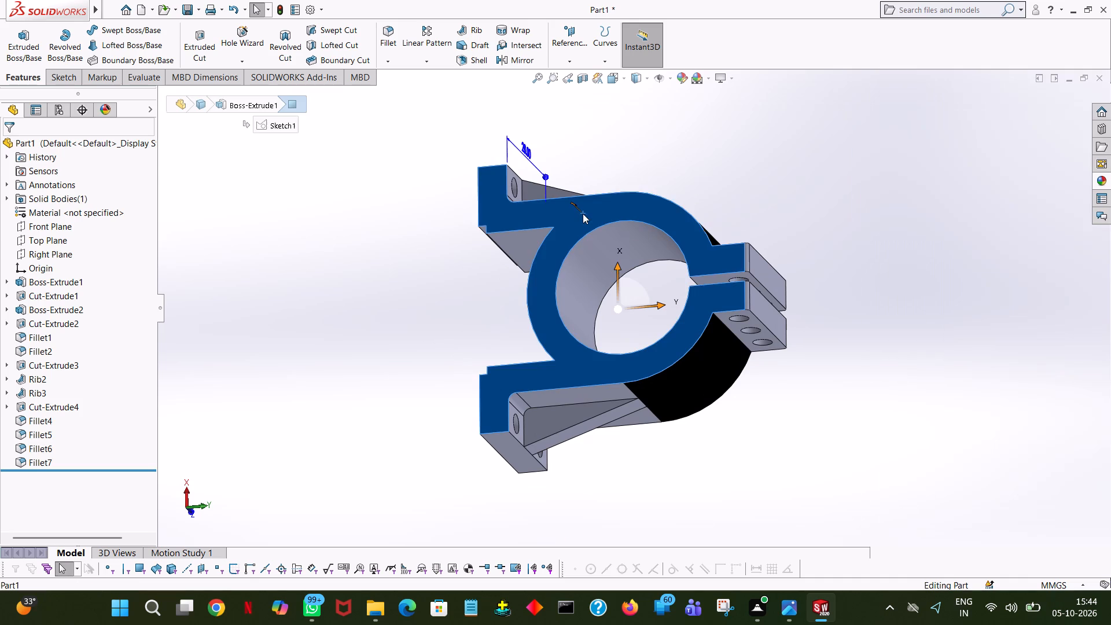
click(703, 163)
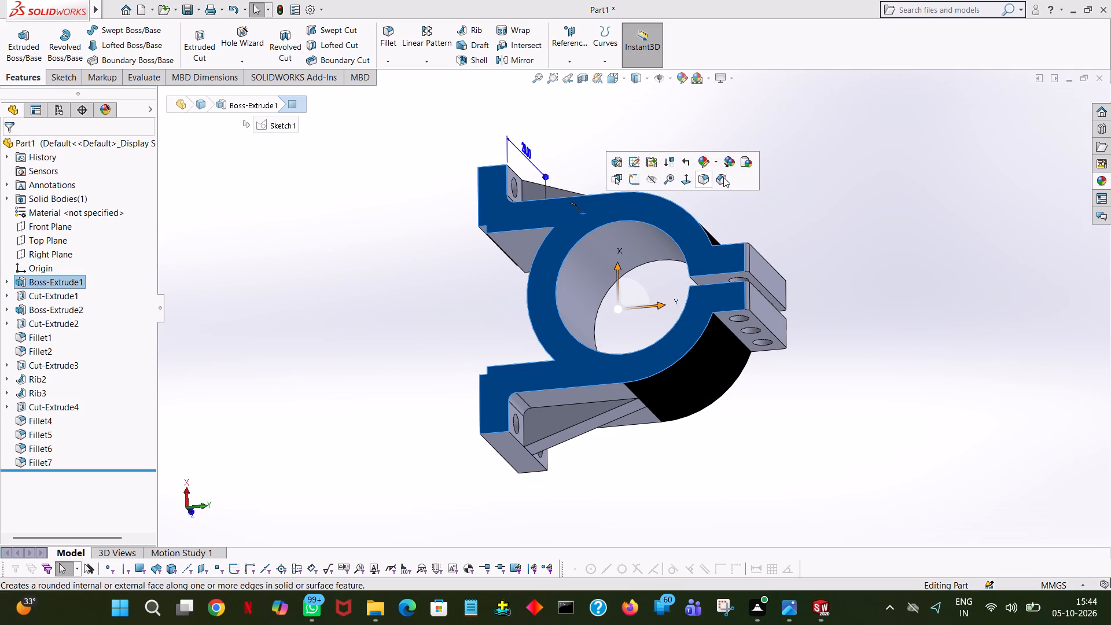
click(707, 158)
click(725, 193)
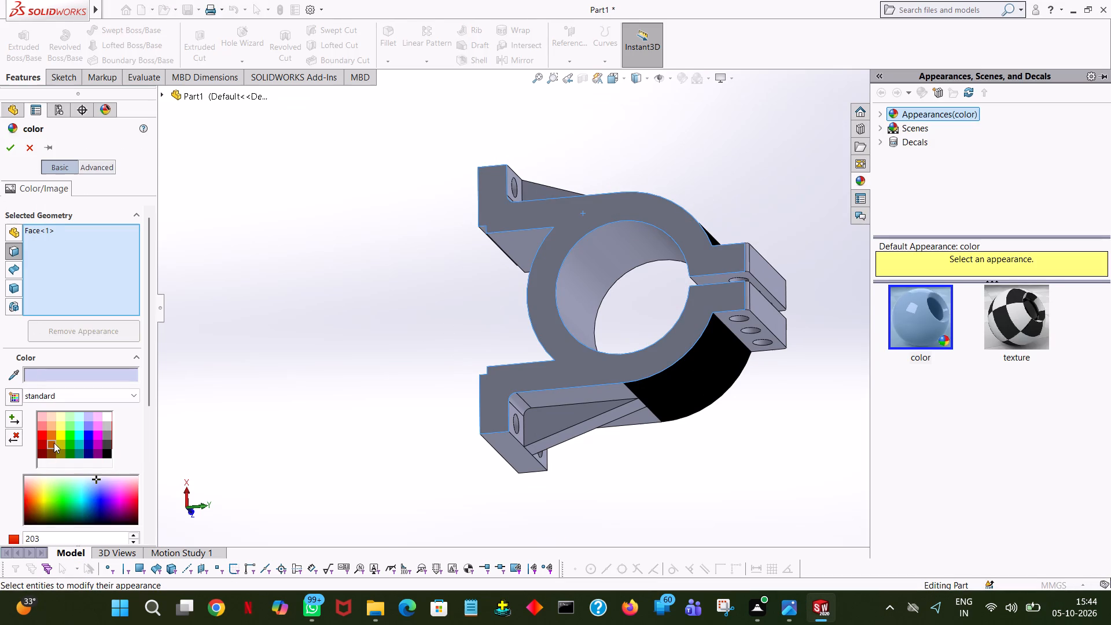
click(49, 442)
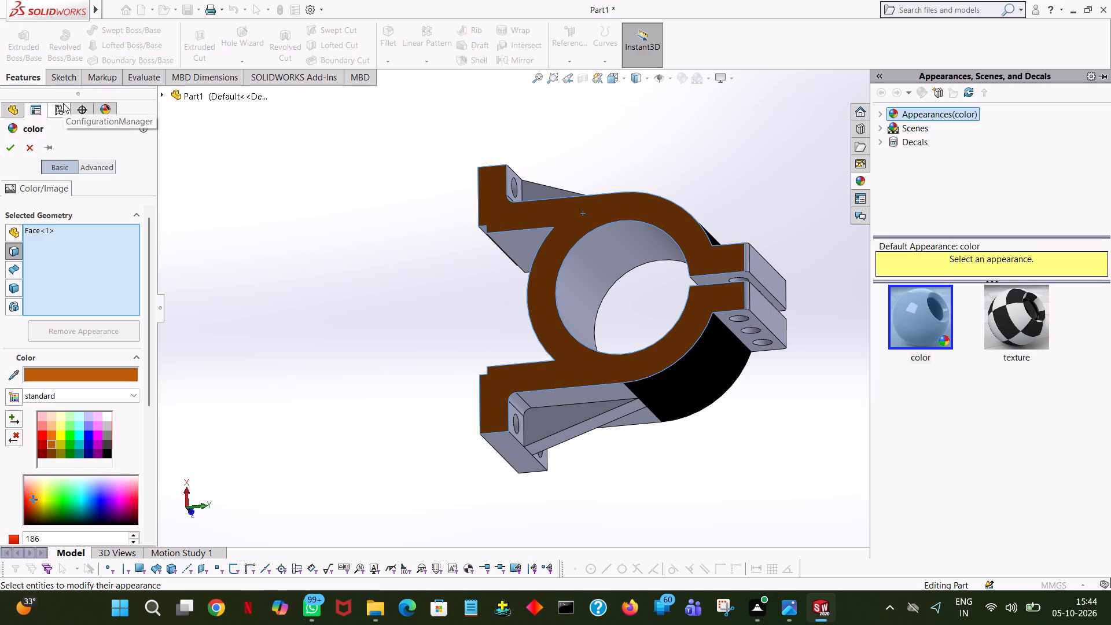
click(8, 144)
click(760, 137)
Colour the four outer leg faces on either side of the -X and +X ribs dark red.
middle_drag(821, 407, 813, 366)
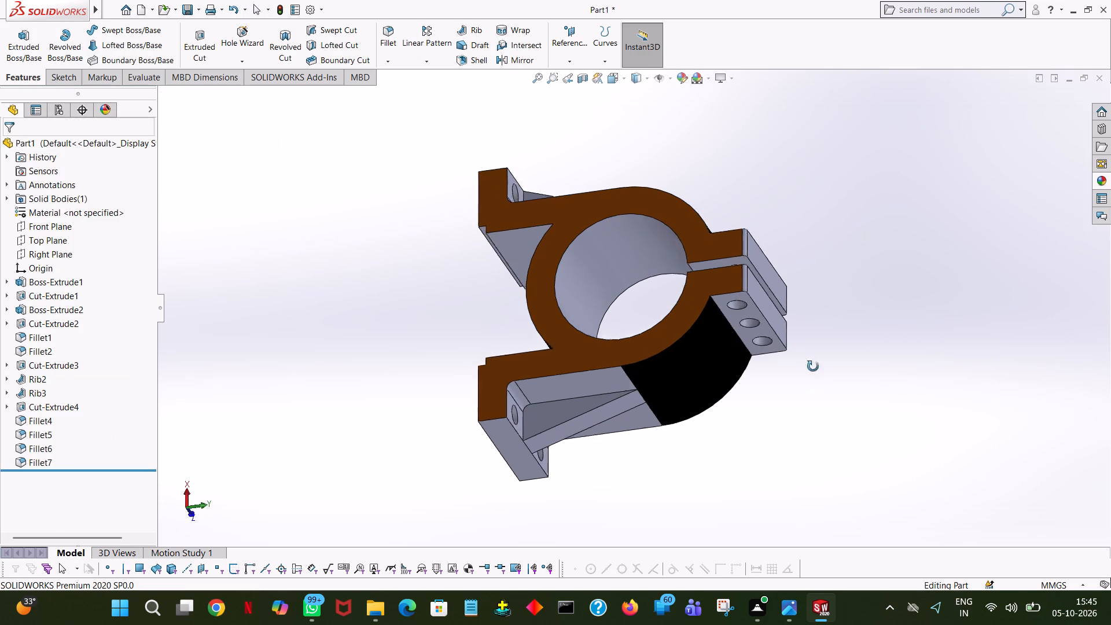
middle_drag(813, 366, 837, 165)
middle_drag(834, 180, 811, 264)
click(617, 387)
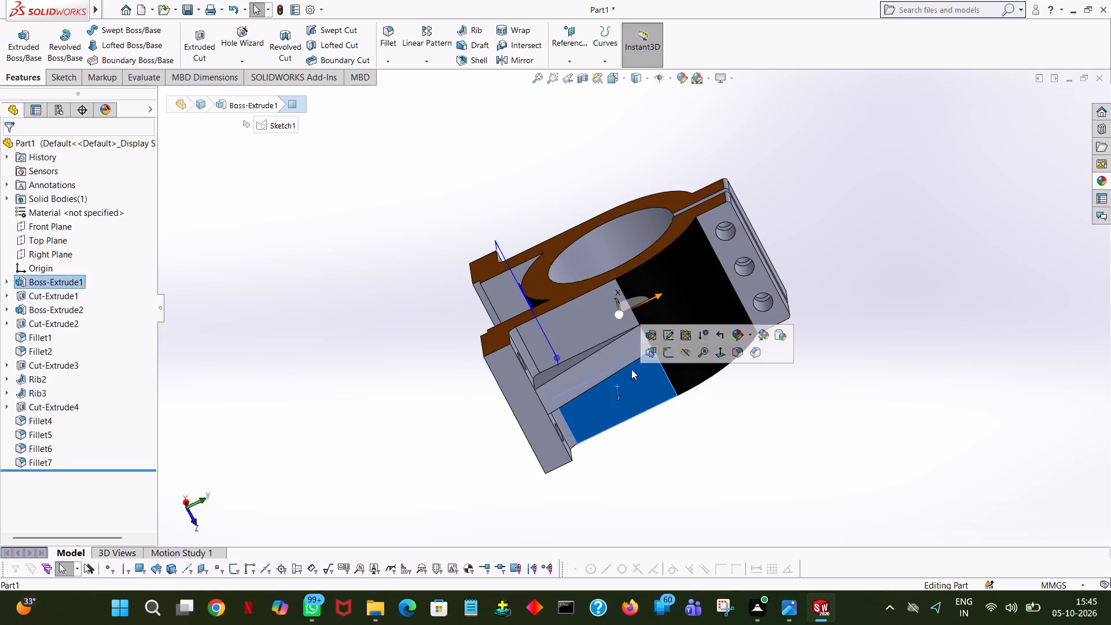
click(734, 333)
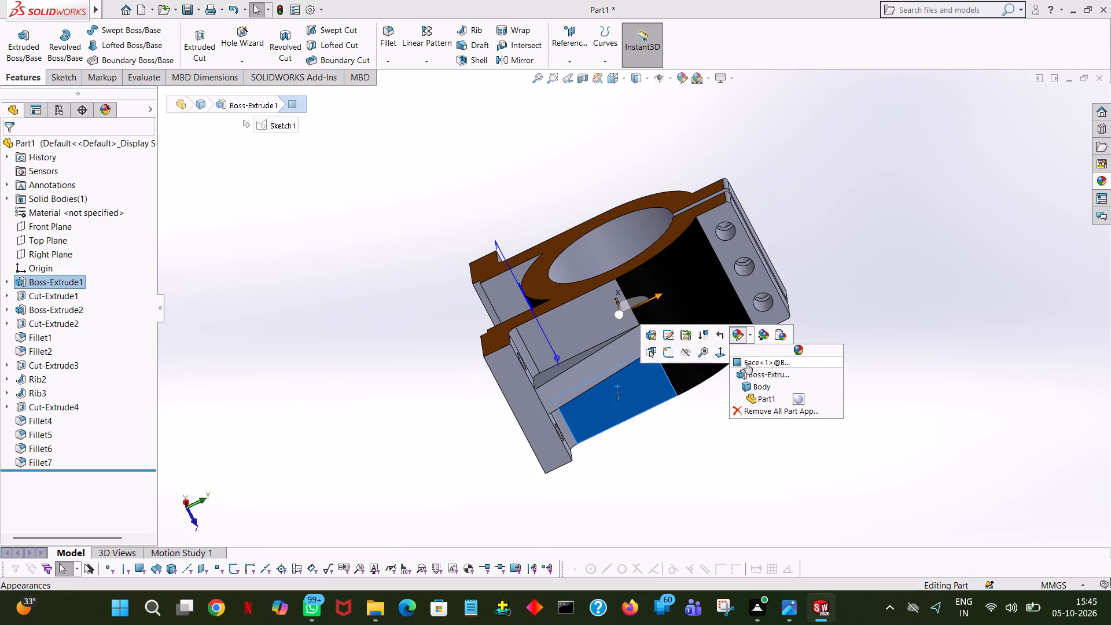
click(746, 363)
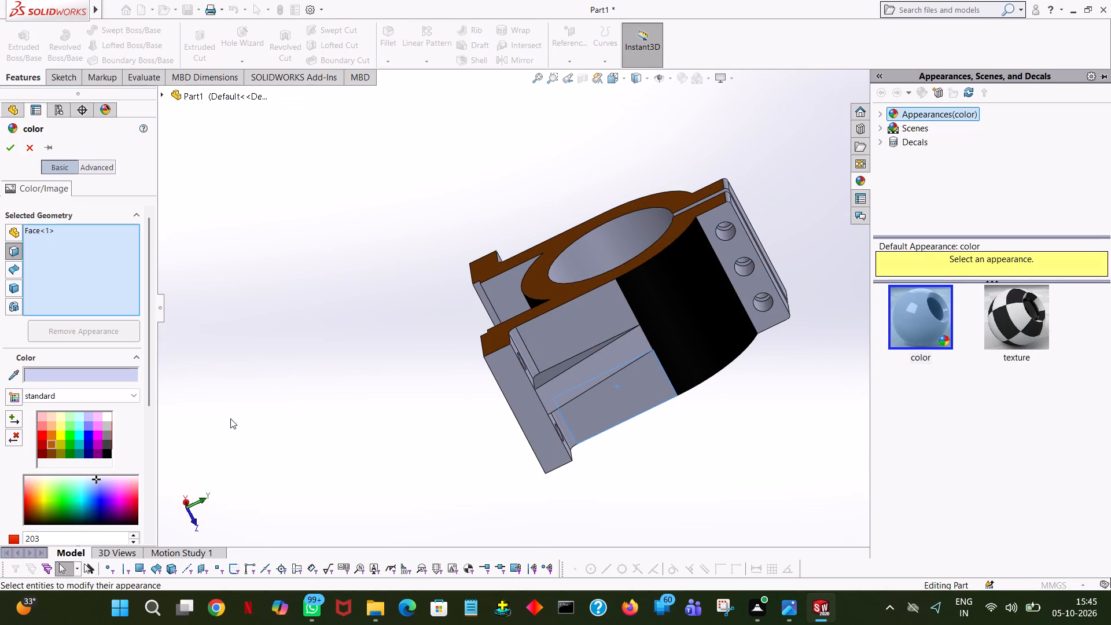
click(41, 440)
click(554, 330)
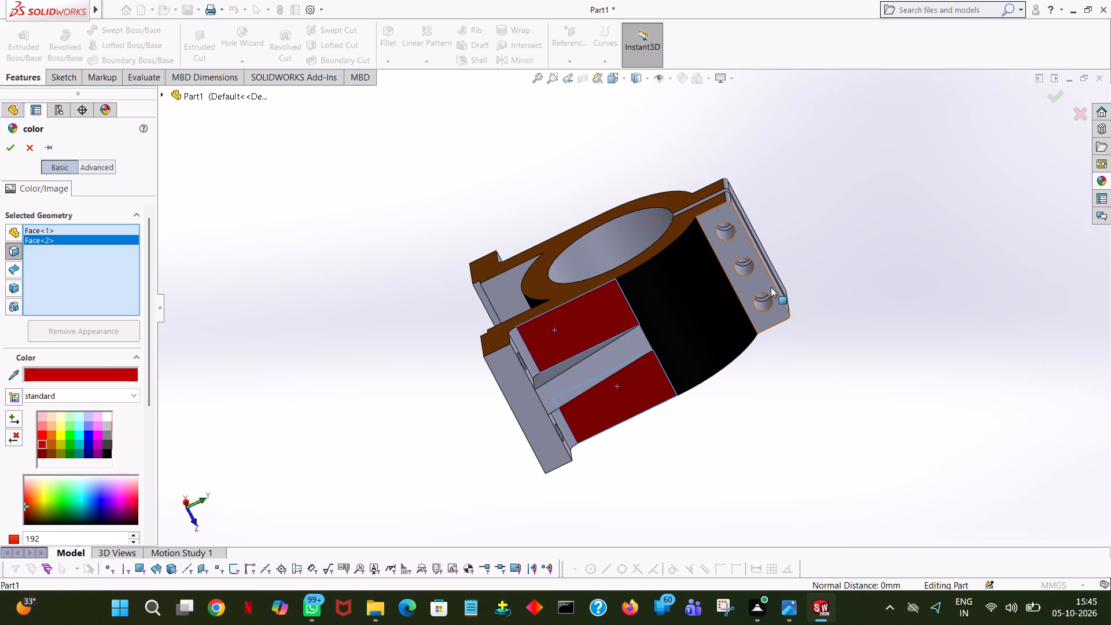
middle_drag(842, 276, 624, 363)
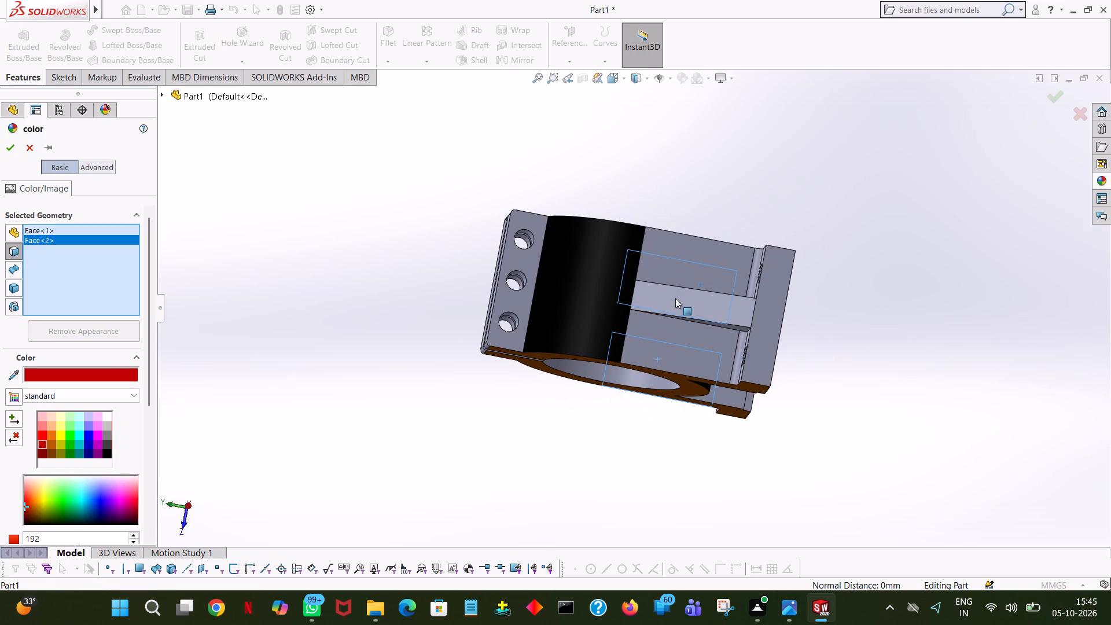
click(699, 262)
click(678, 347)
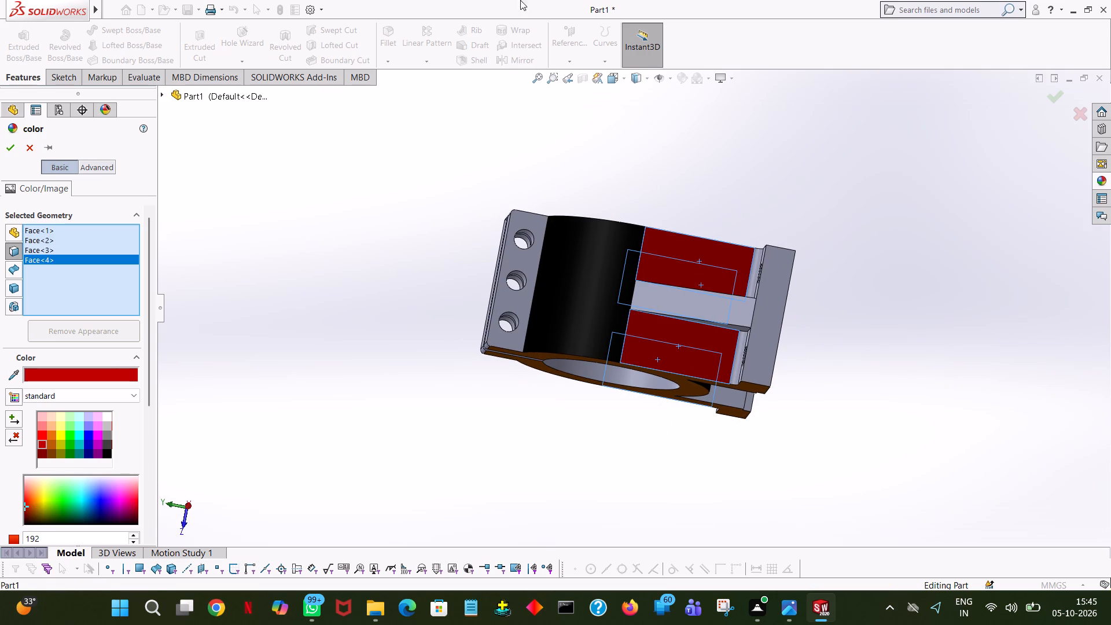
click(9, 146)
click(802, 145)
Colour the four fillet faces where the outer legs meet the flanges, on both sides of each rib, standard blue.
middle_drag(802, 149, 851, 157)
click(789, 271)
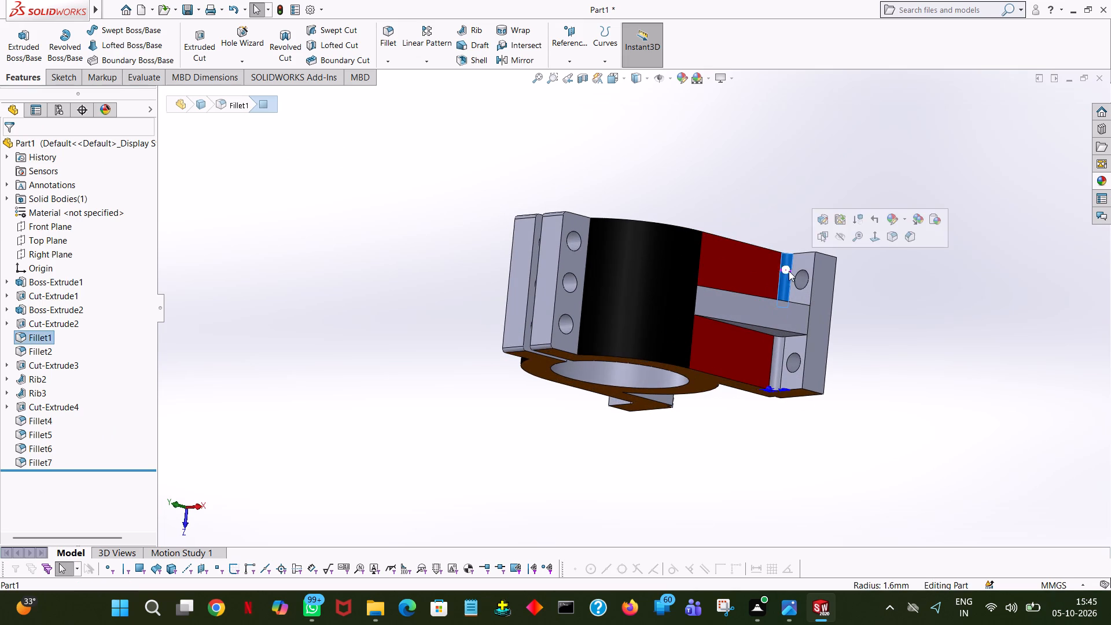
click(897, 216)
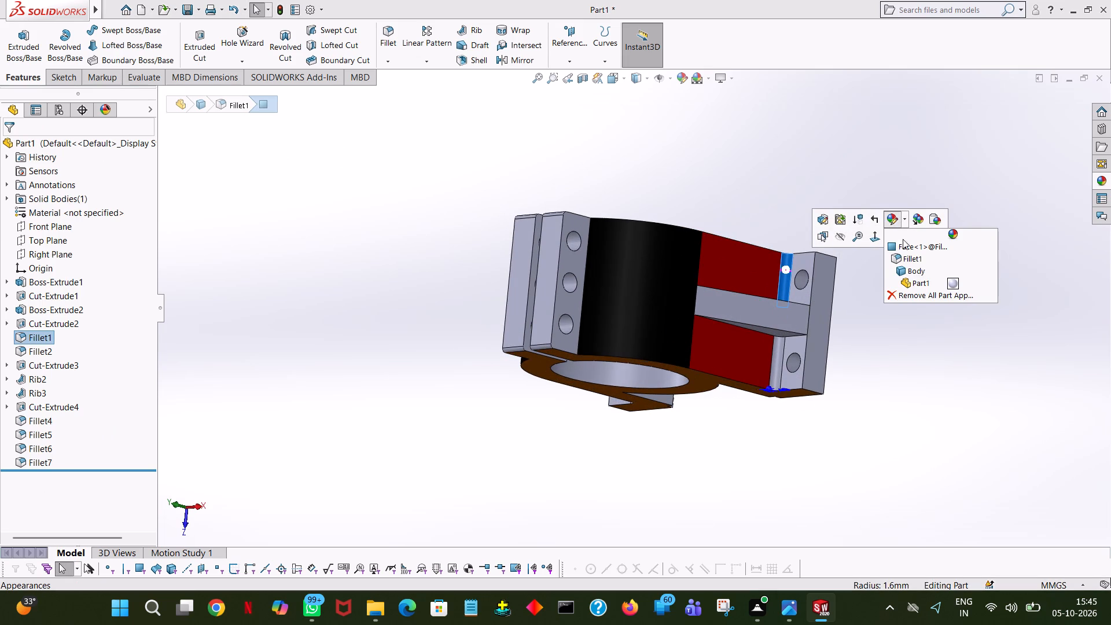
click(903, 242)
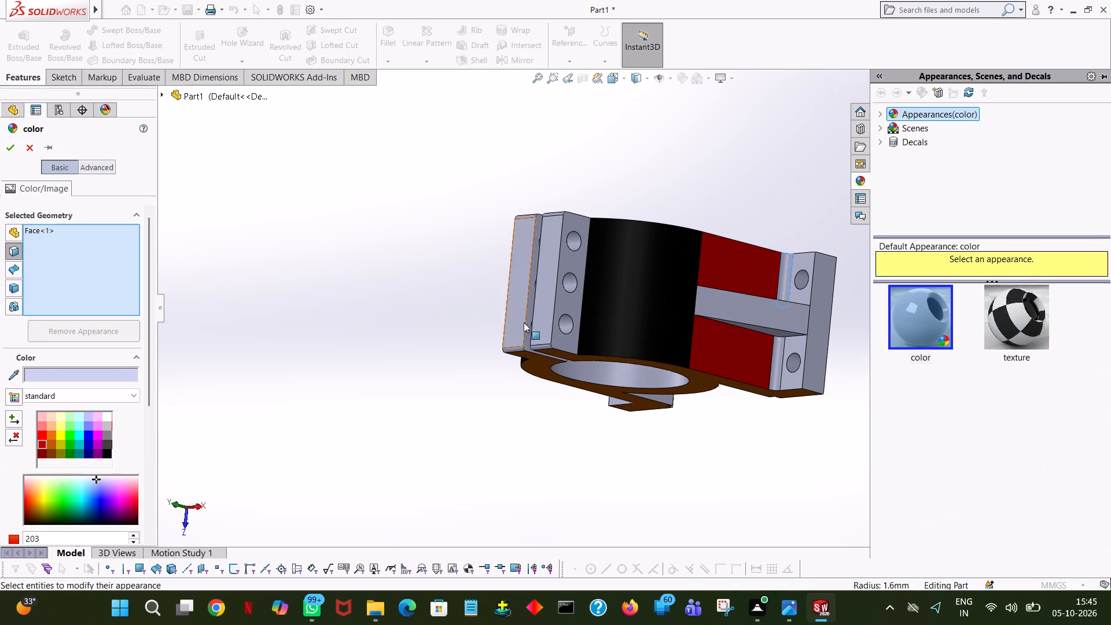
click(86, 436)
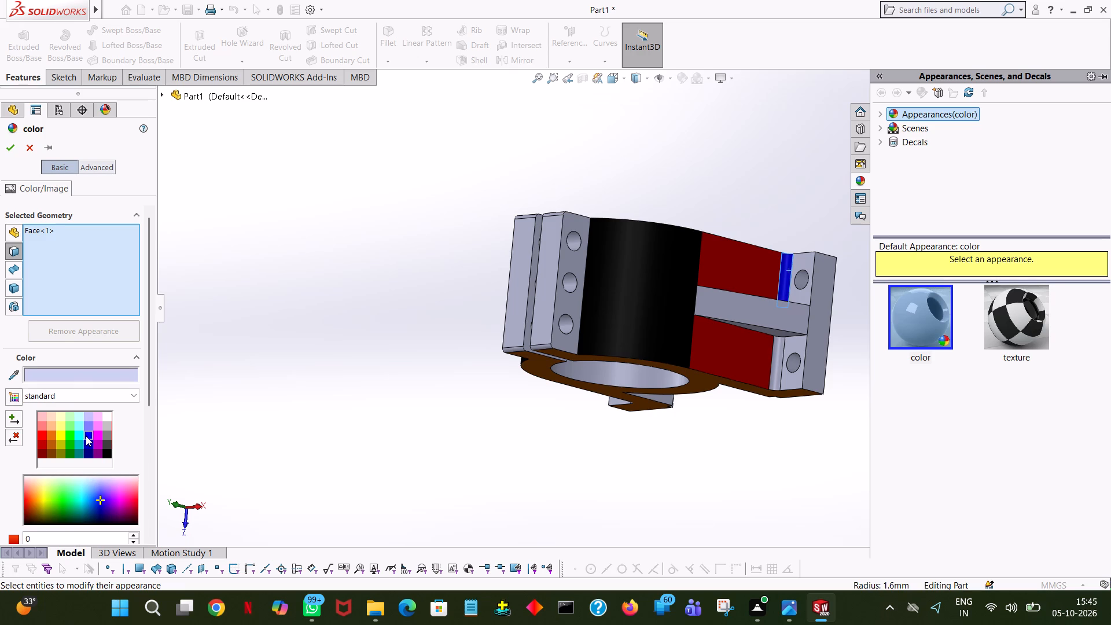
click(777, 352)
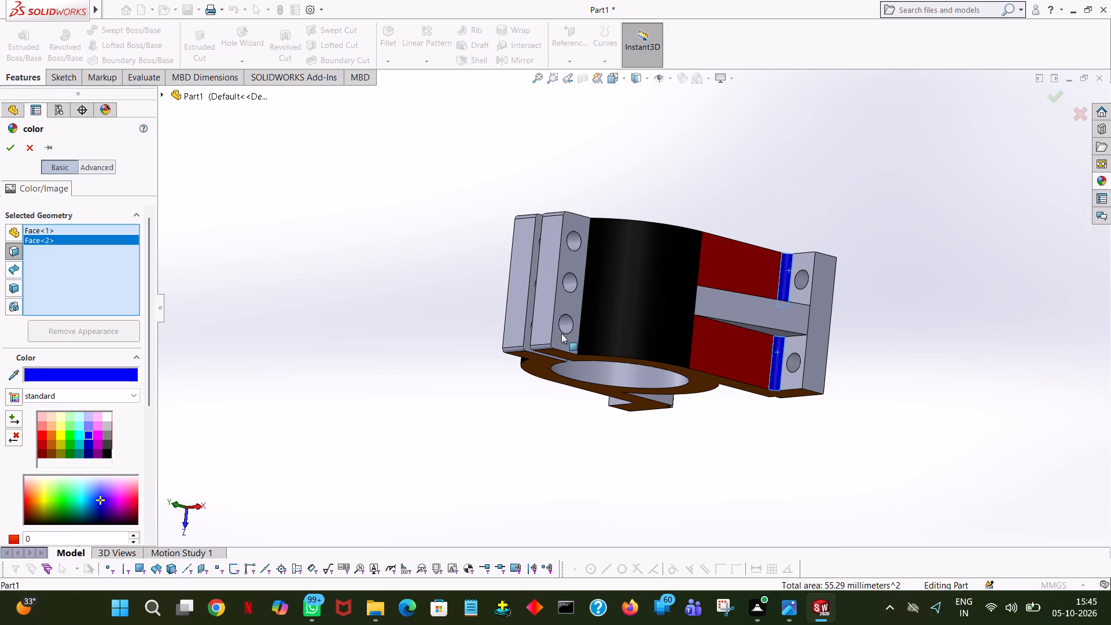
middle_drag(425, 310, 528, 286)
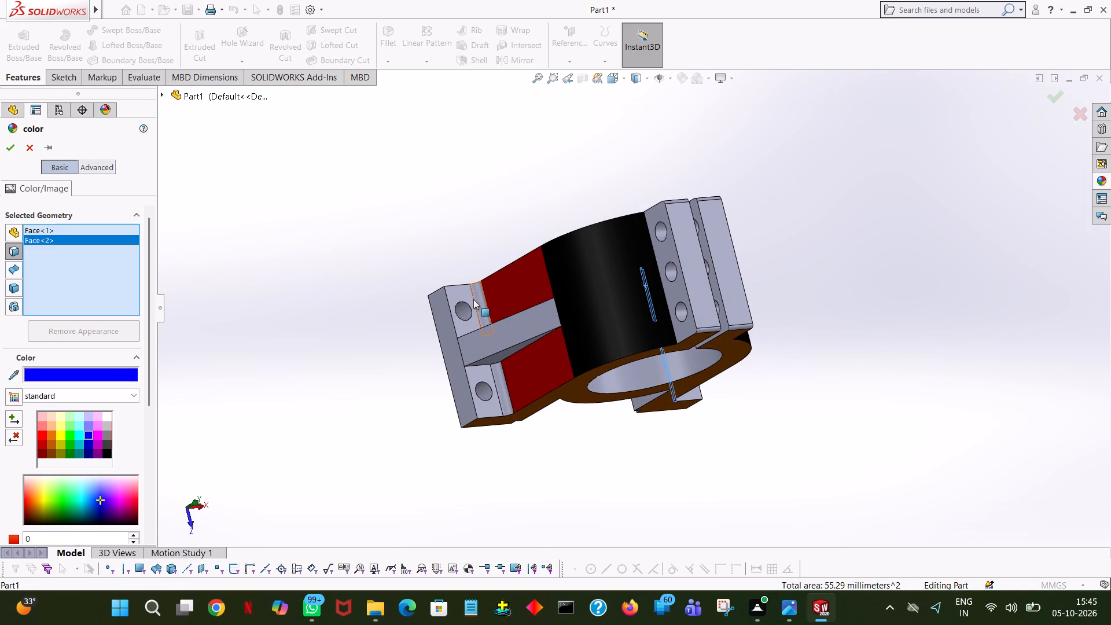
click(477, 299)
click(499, 392)
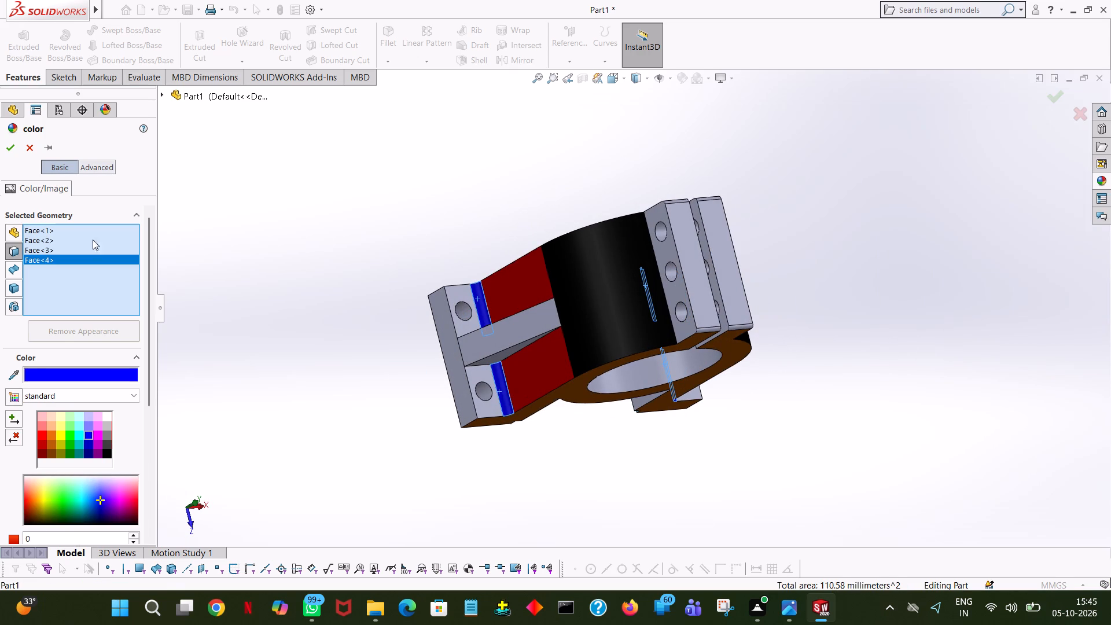
click(14, 149)
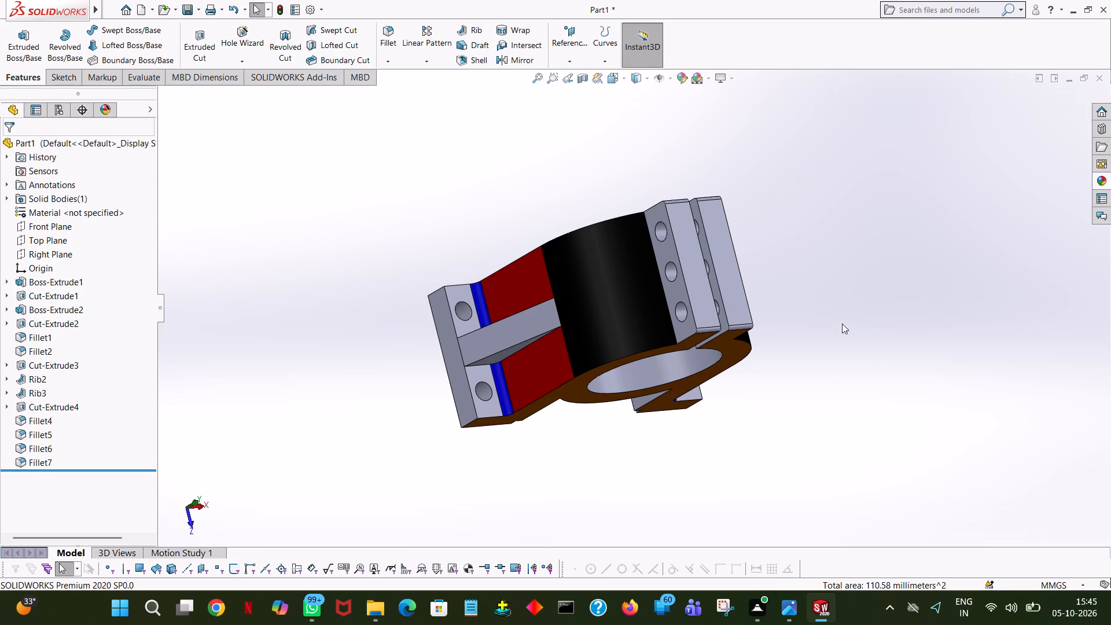
Colour the four upper flange faces around the mounting holes light pink from the standard swatches.
middle_drag(904, 342, 814, 218)
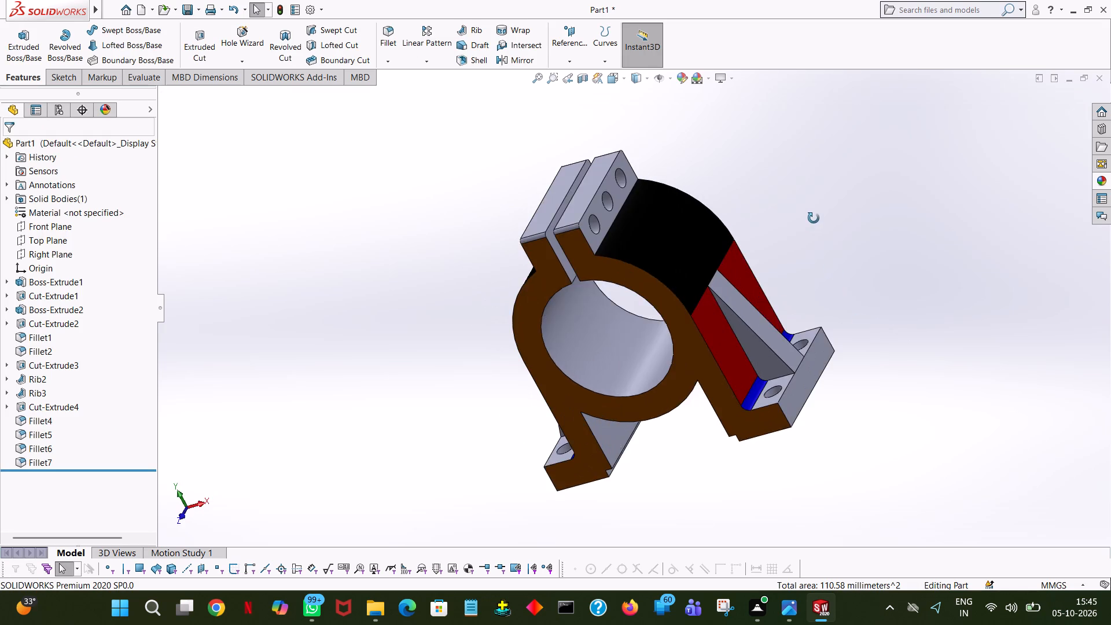
middle_drag(814, 218, 853, 286)
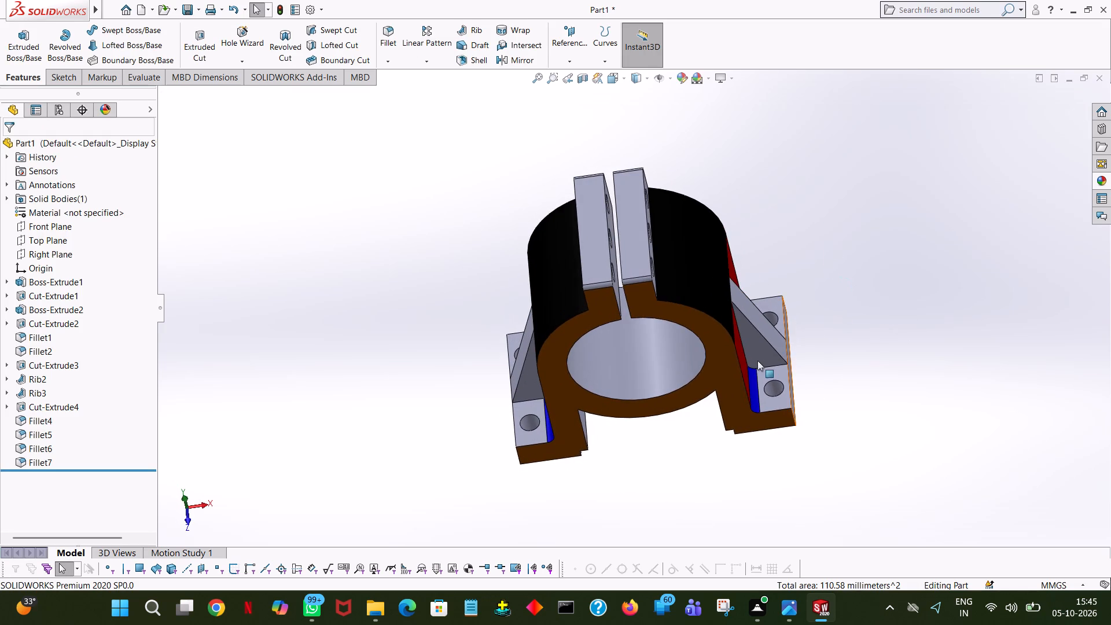
click(785, 370)
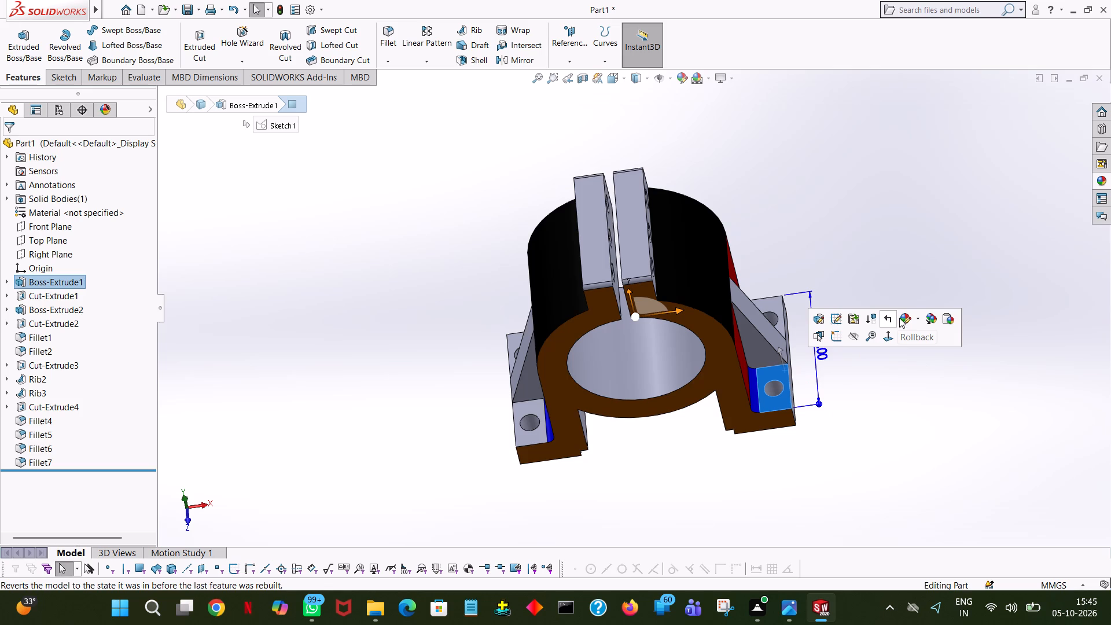
click(900, 317)
click(933, 345)
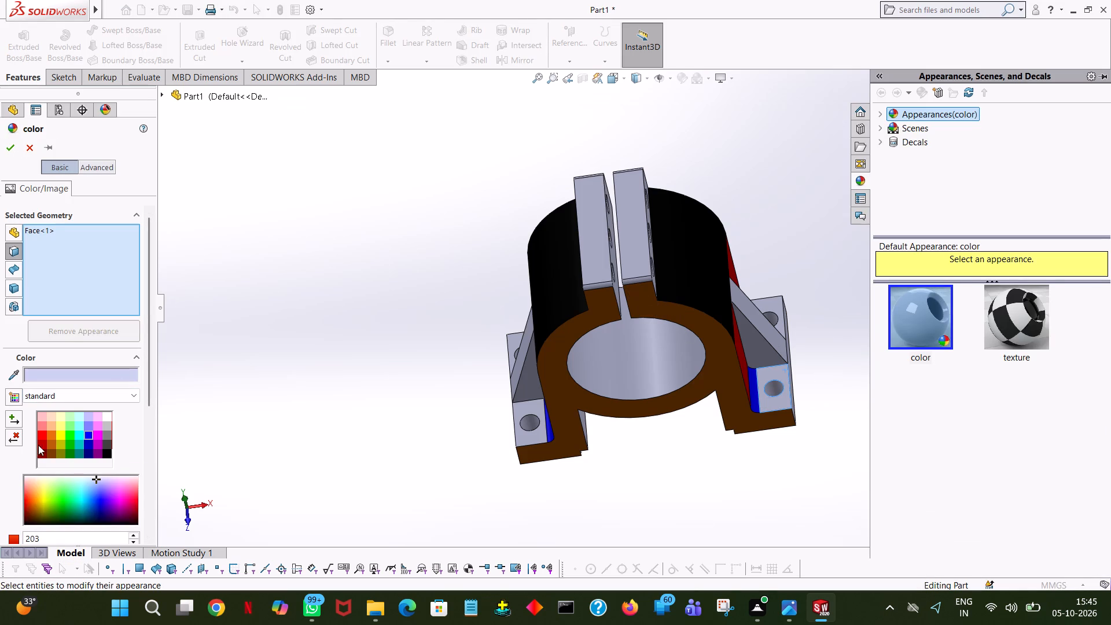
click(39, 418)
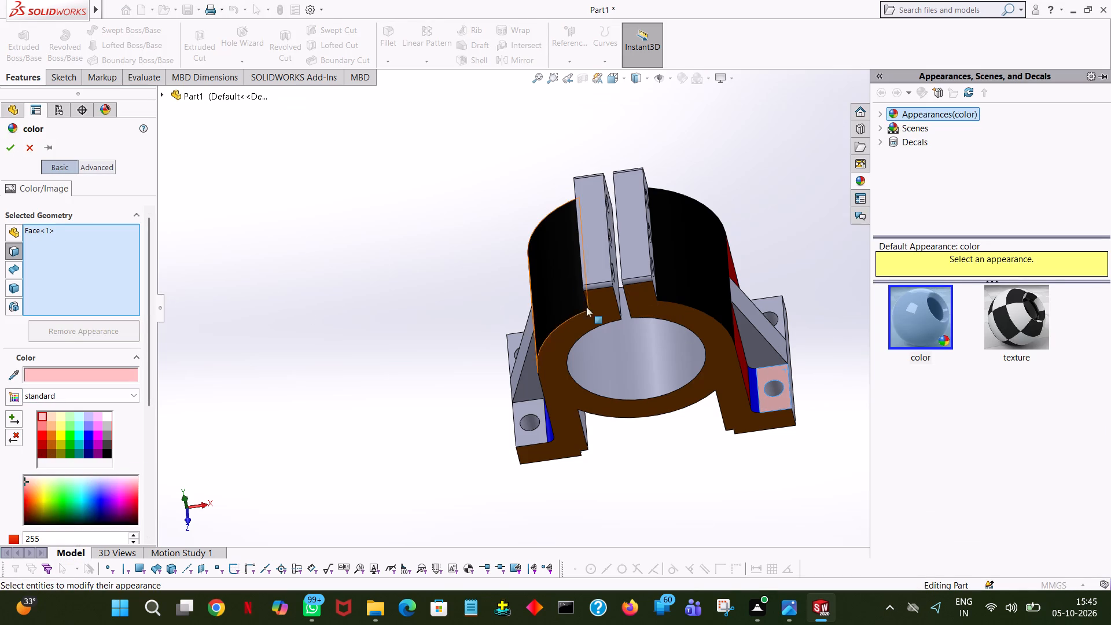
click(775, 302)
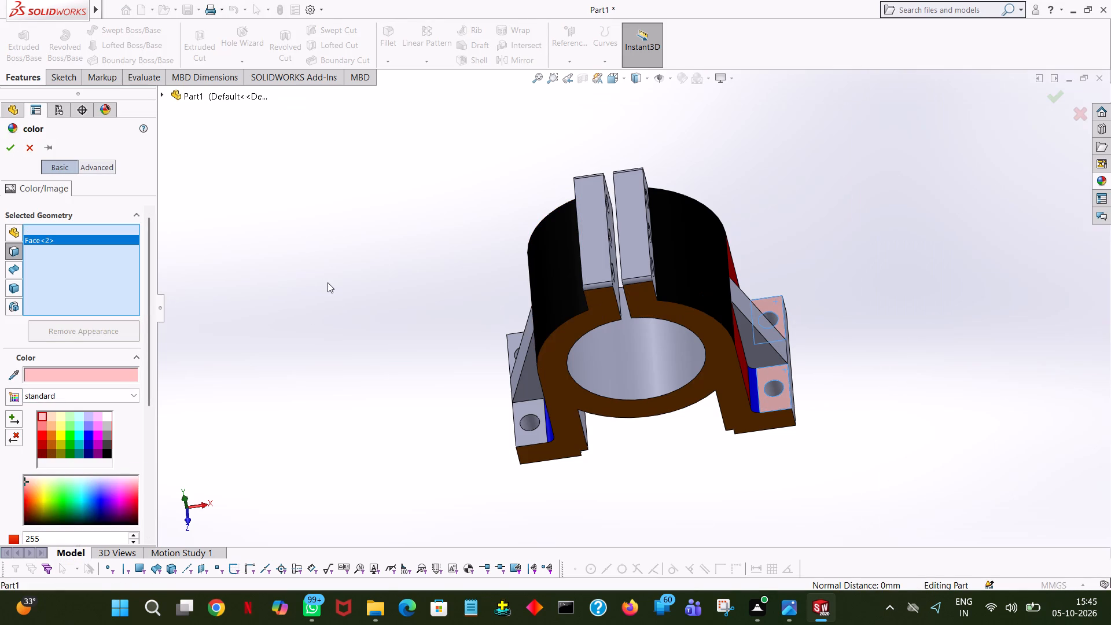
middle_drag(346, 303, 453, 468)
middle_drag(415, 389, 340, 286)
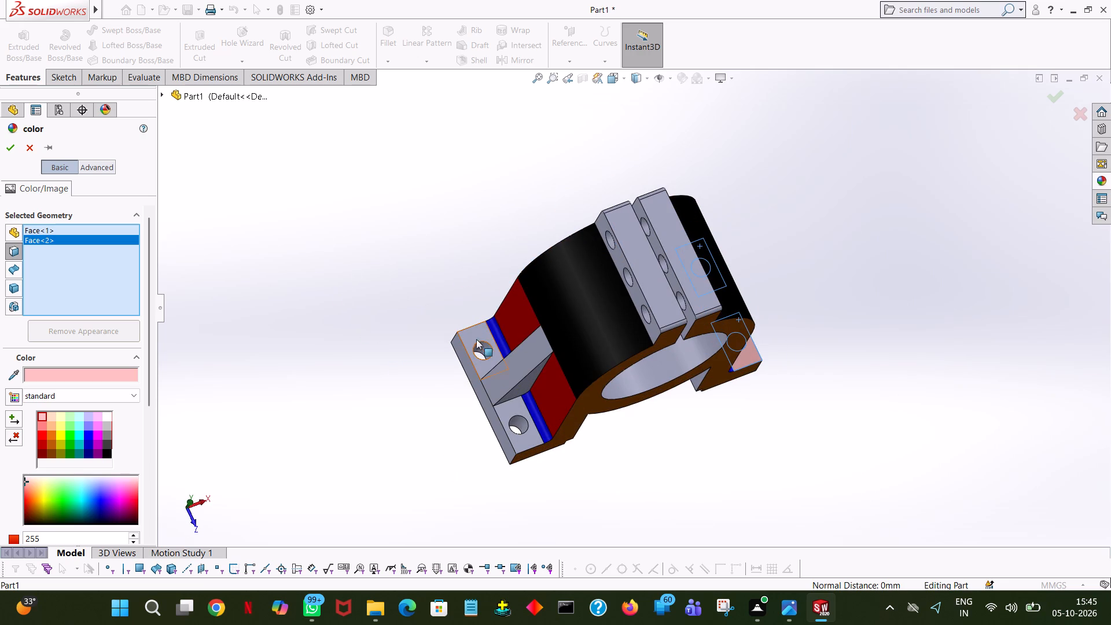
click(475, 327)
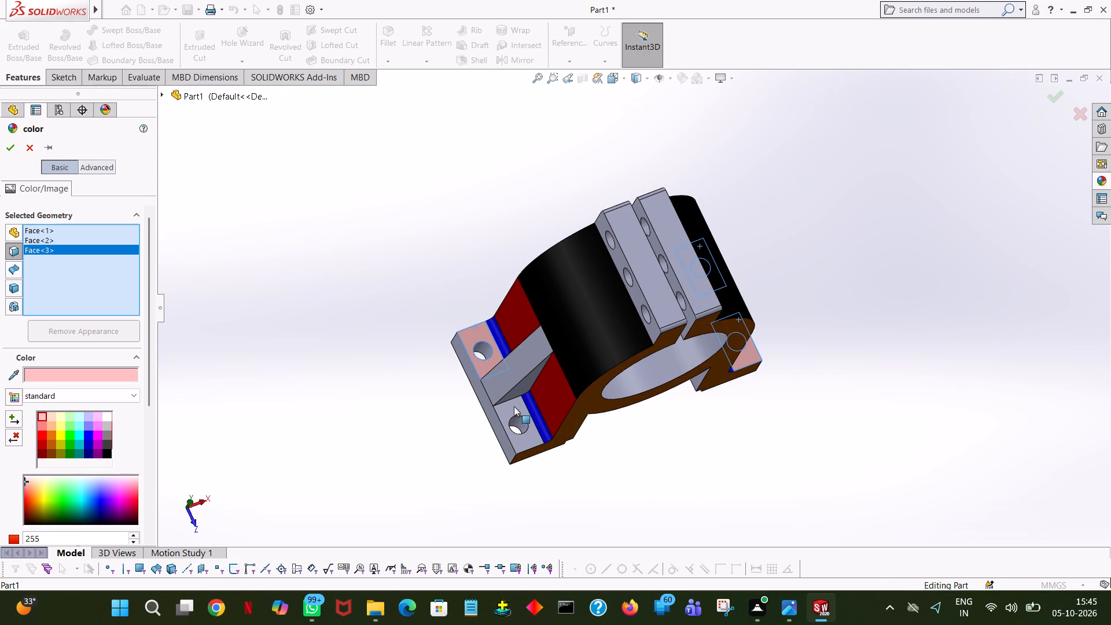
click(514, 406)
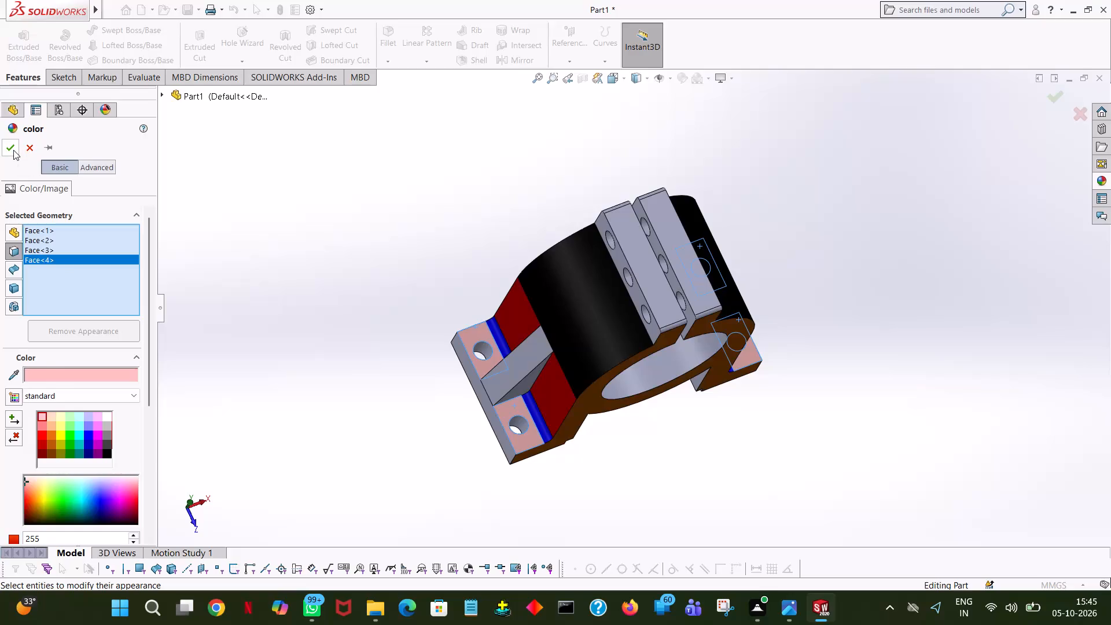
click(13, 150)
click(447, 186)
Colour the two outer end faces of the flanges and the two inner leg faces light yellow.
middle_drag(432, 302, 531, 186)
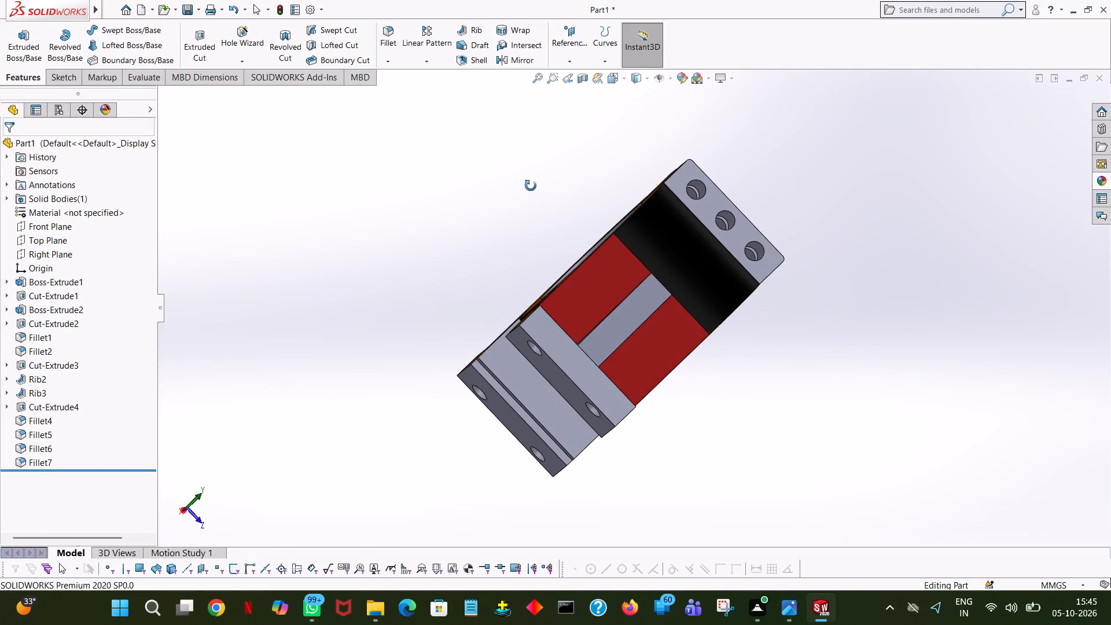
middle_drag(531, 186, 527, 241)
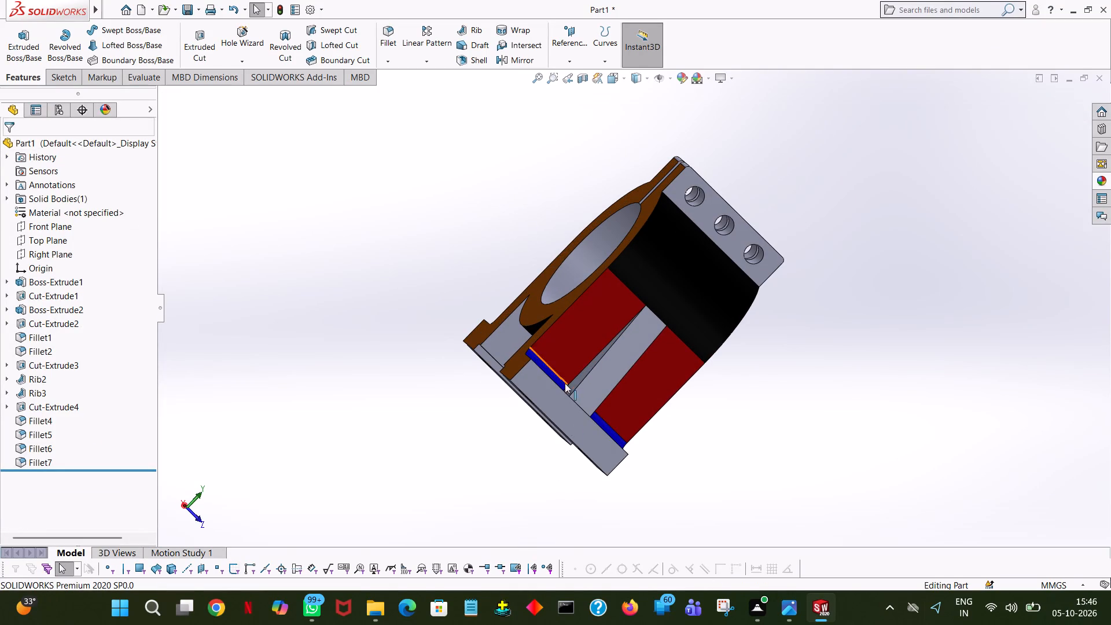
click(560, 403)
click(680, 351)
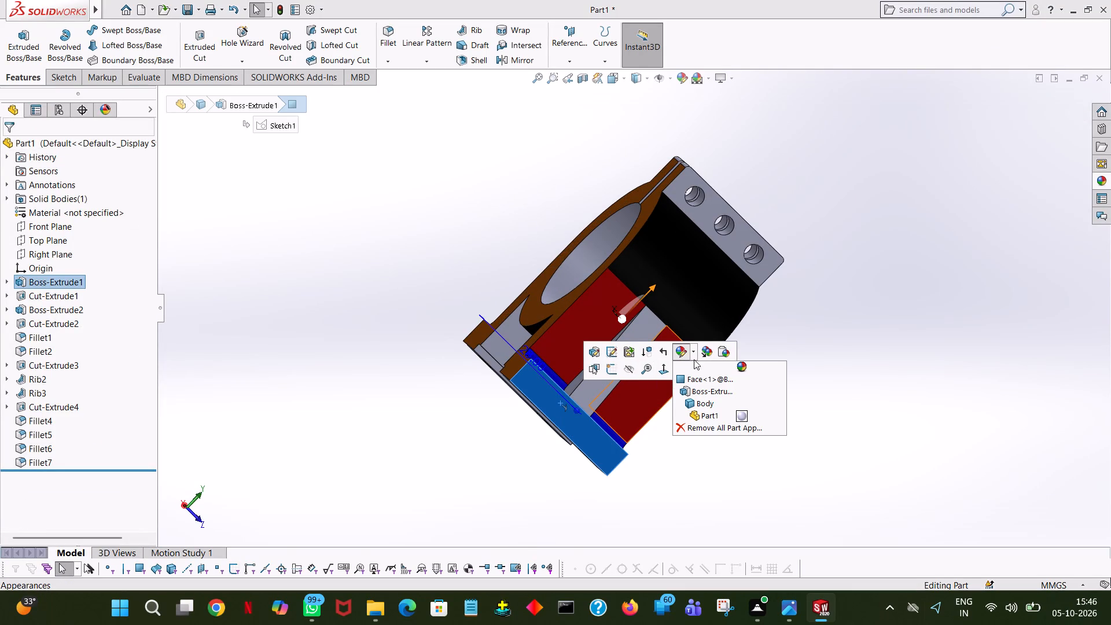
click(701, 375)
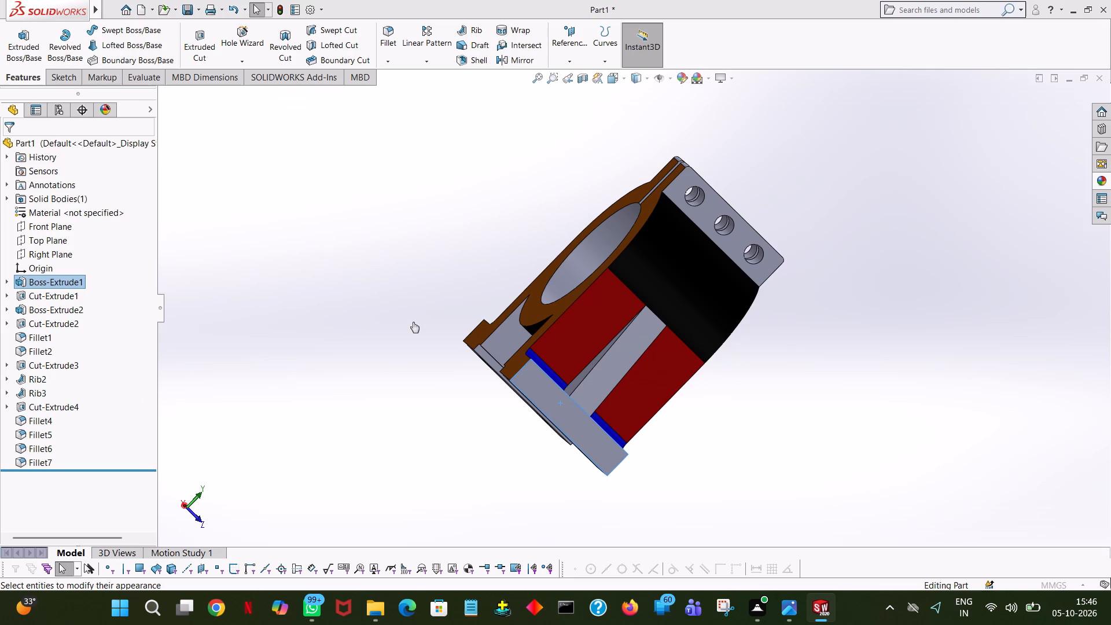
click(62, 422)
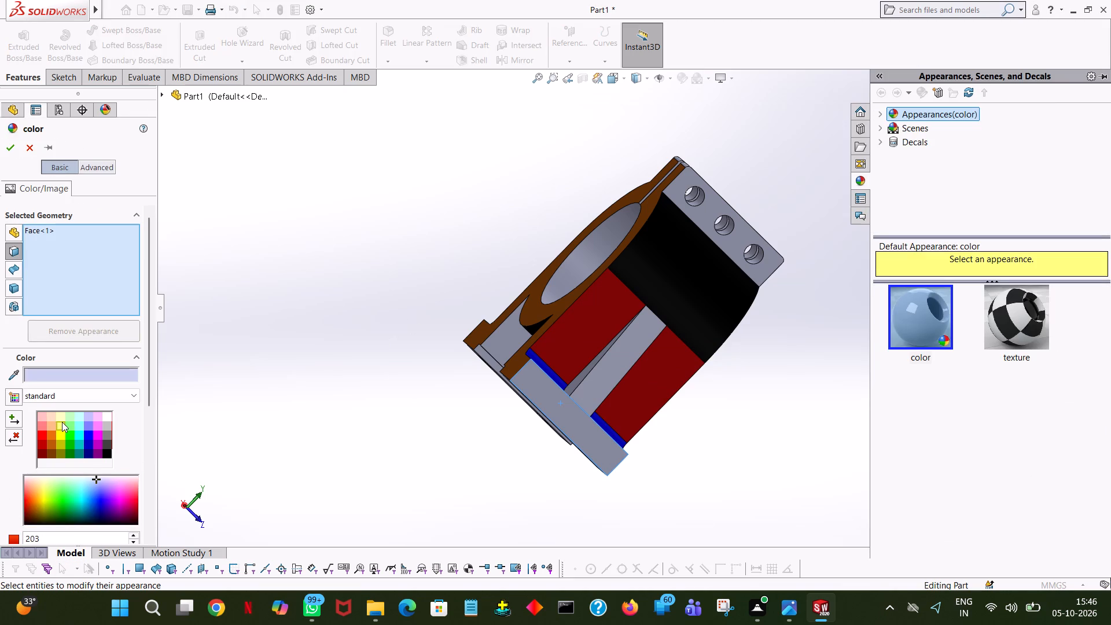
middle_drag(497, 368, 580, 624)
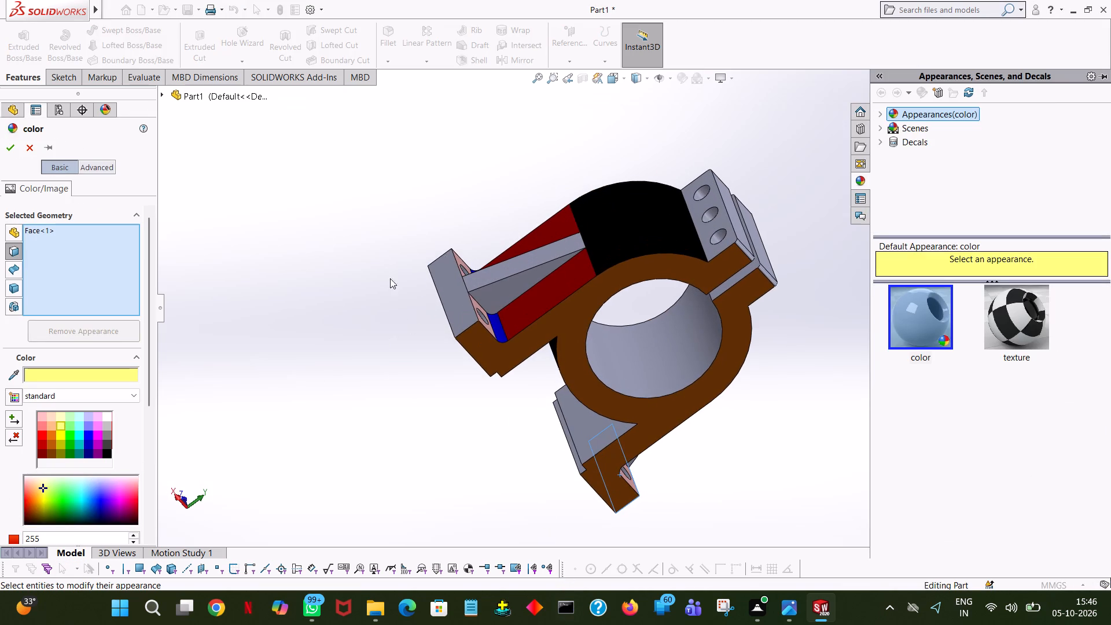
click(462, 289)
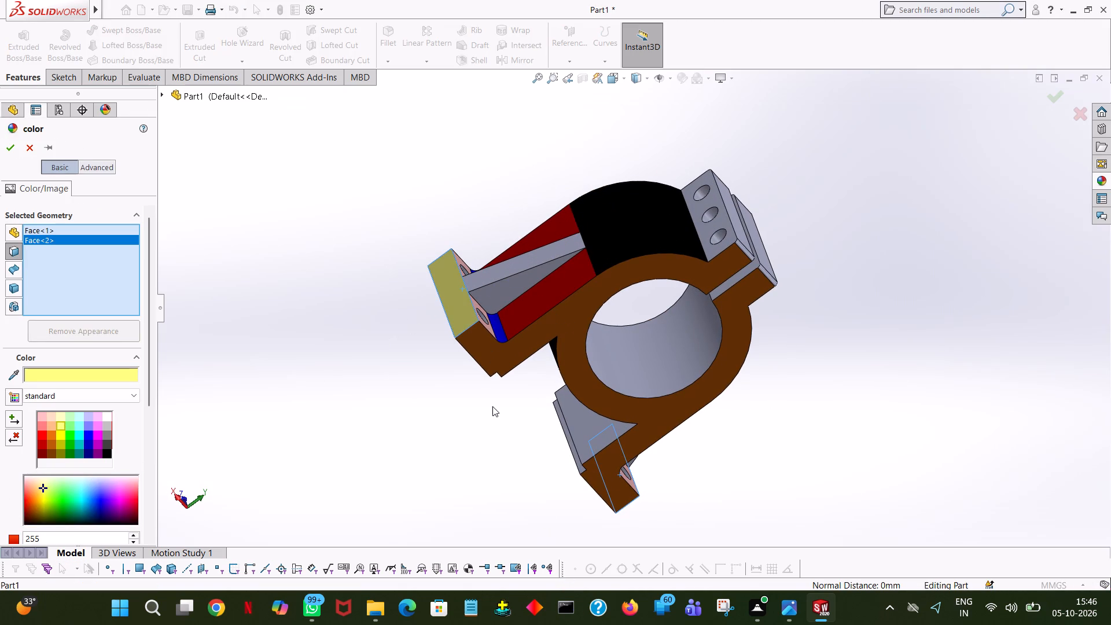
middle_drag(468, 526, 513, 433)
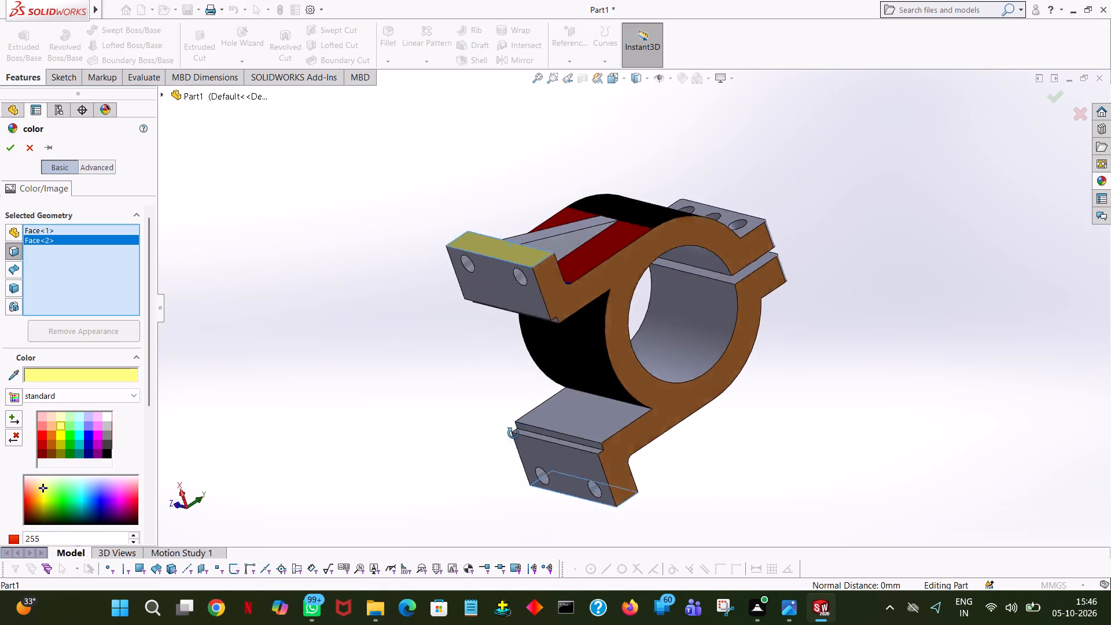
middle_drag(513, 433, 622, 229)
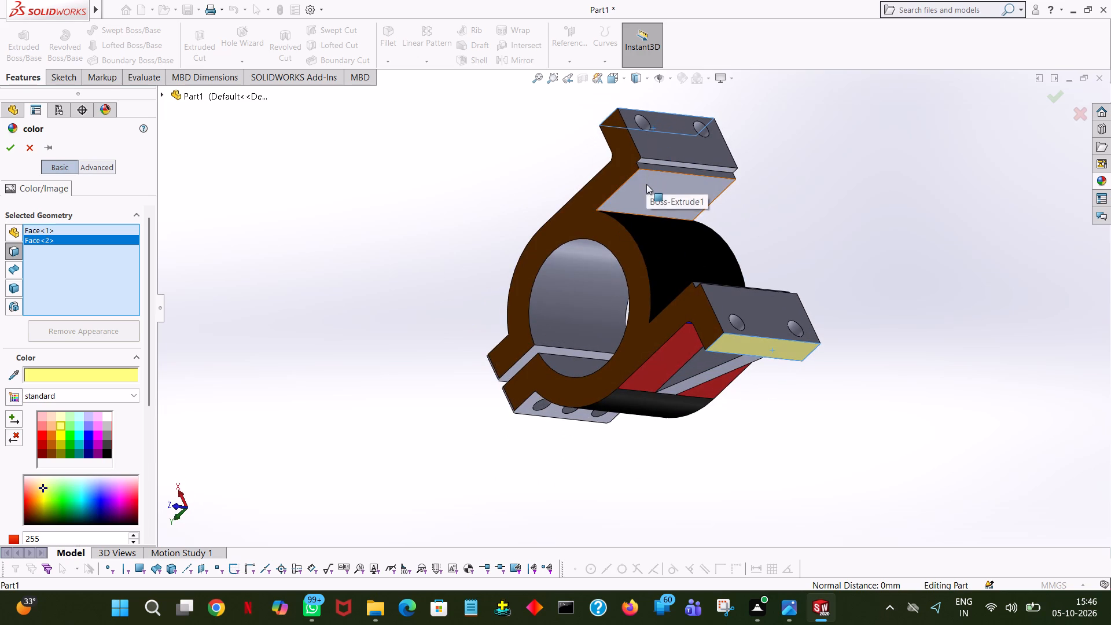
click(646, 184)
middle_drag(383, 162, 432, 351)
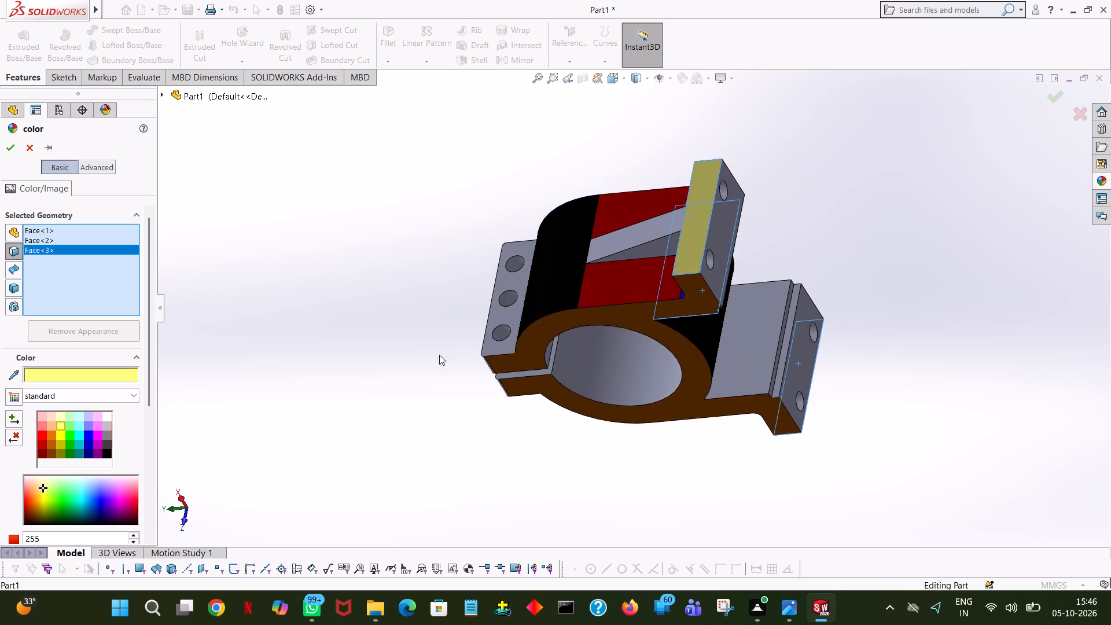
click(723, 369)
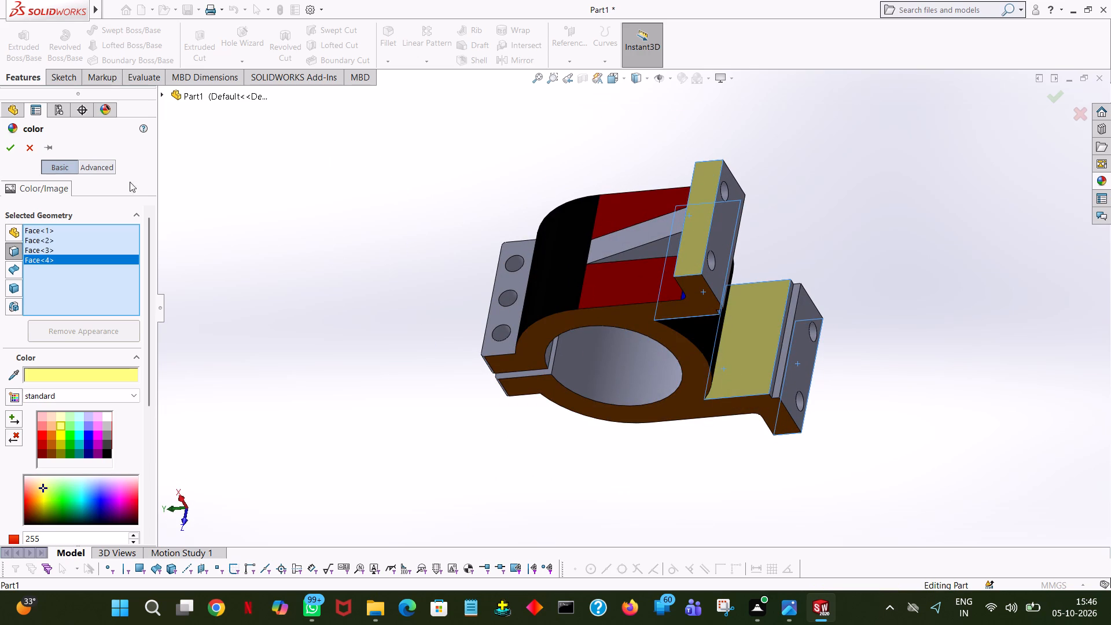
click(9, 144)
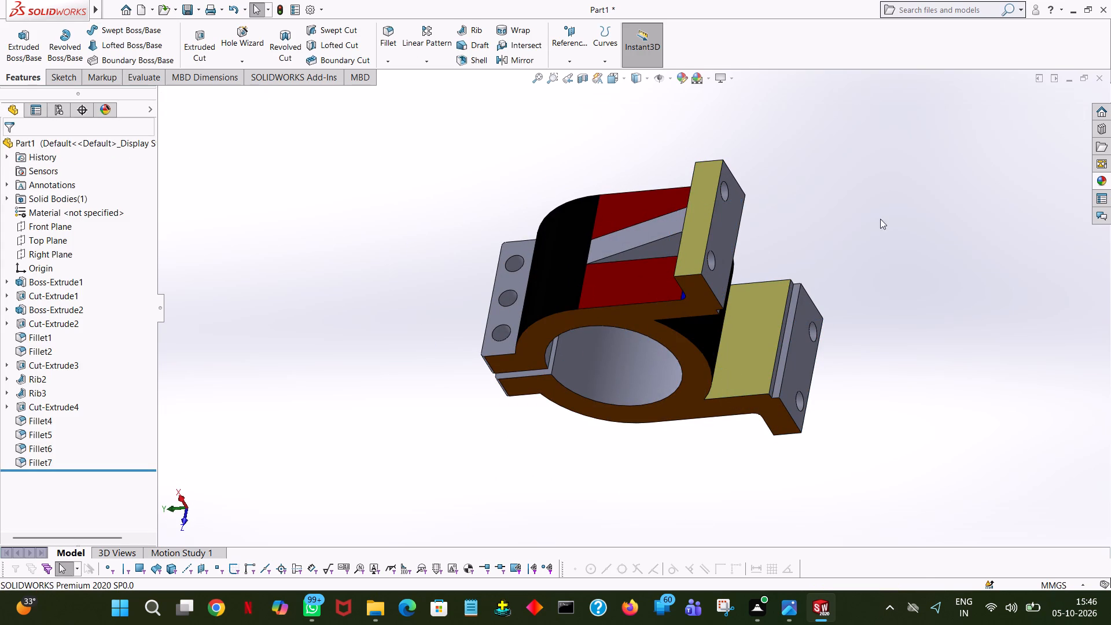
Colour the two narrow underside strip faces between the inner leg faces and the flange bottoms standard red.
middle_drag(870, 233, 825, 360)
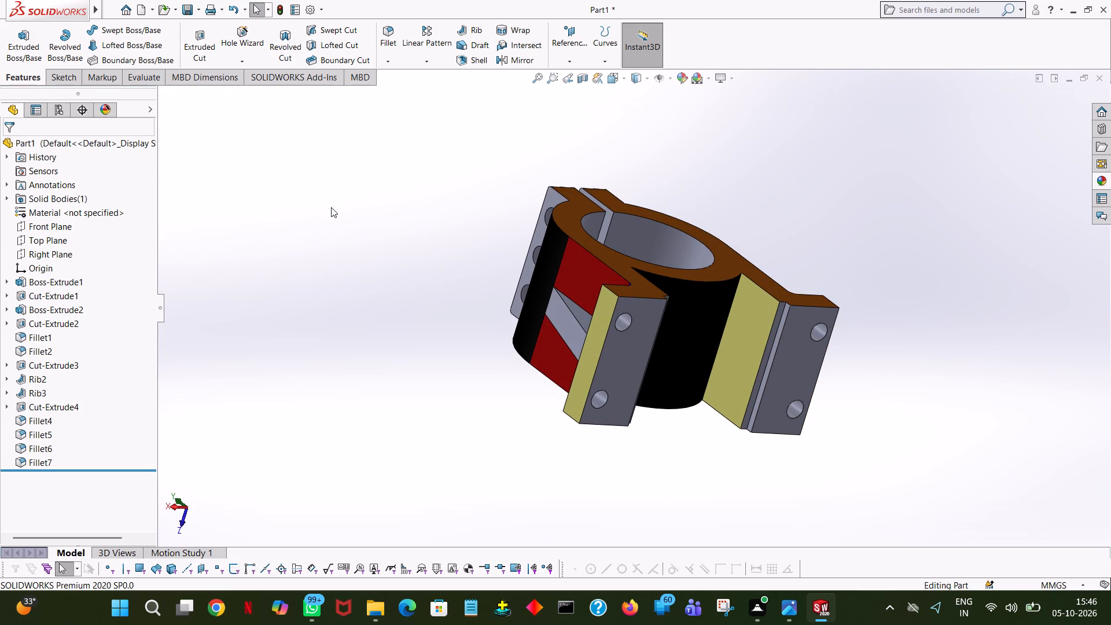
middle_drag(888, 218, 884, 242)
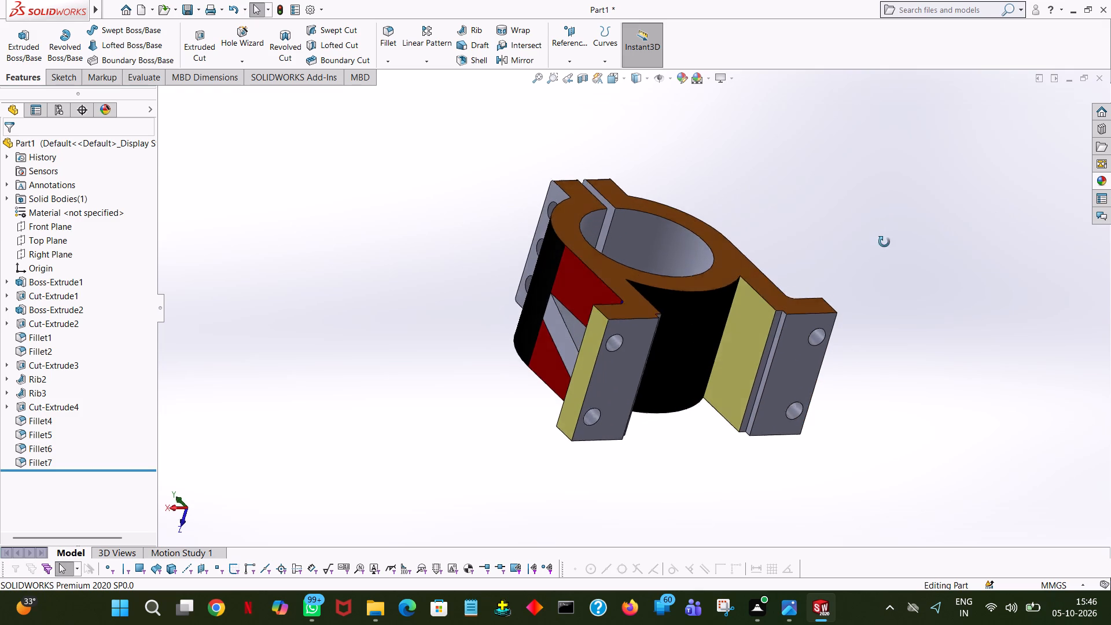
middle_drag(884, 242, 884, 278)
ctrl+scroll(642, 380, down, 6)
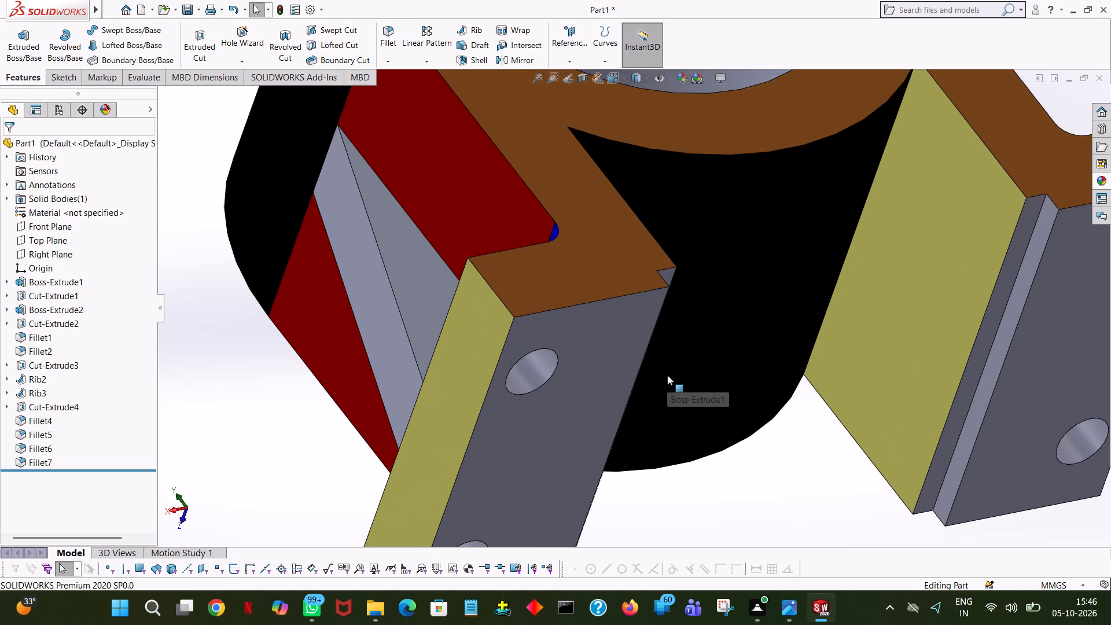
middle_drag(675, 282, 650, 193)
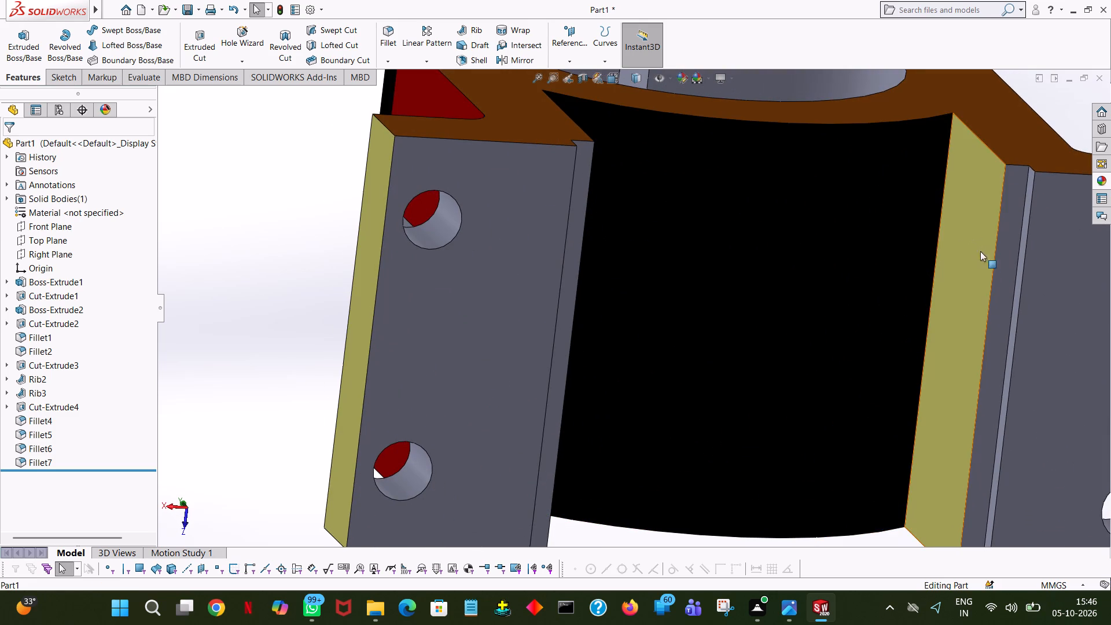
click(998, 264)
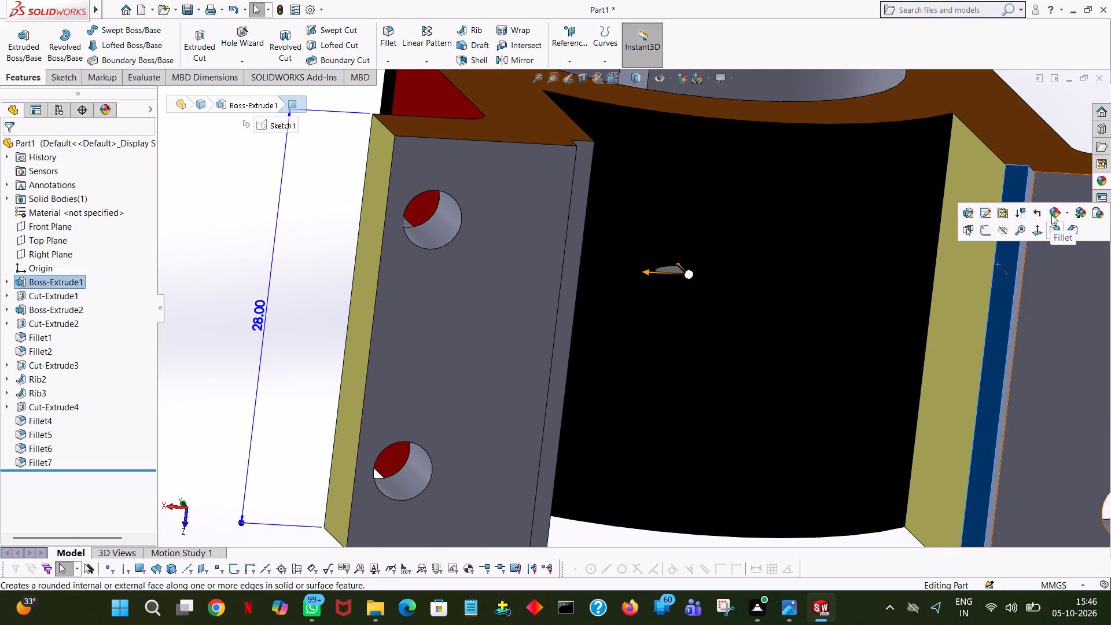
click(1051, 215)
click(1035, 238)
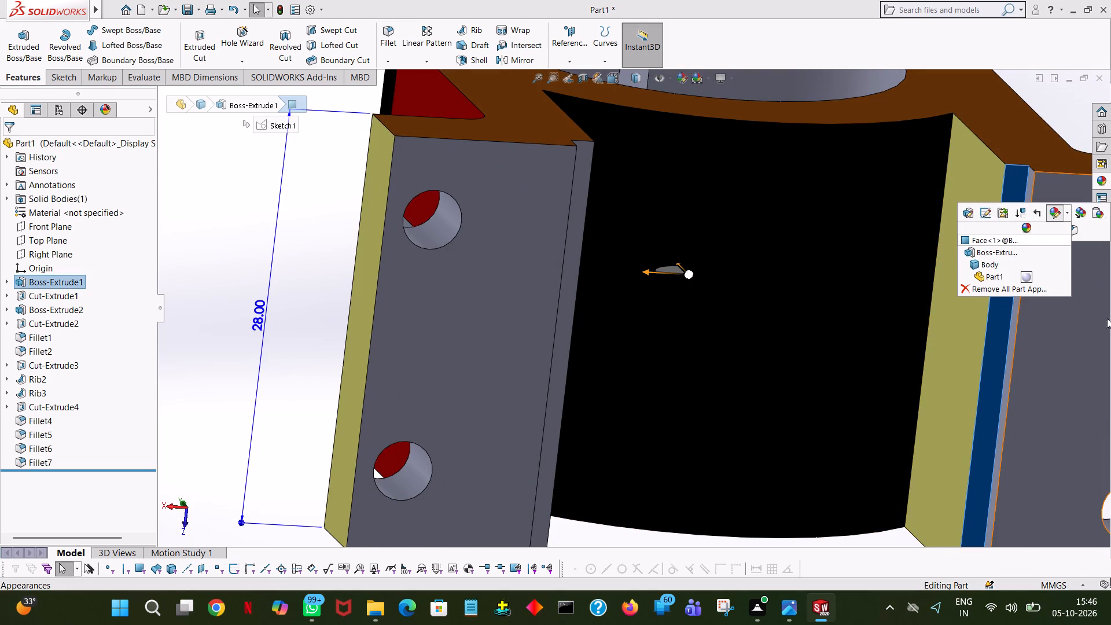
click(1012, 233)
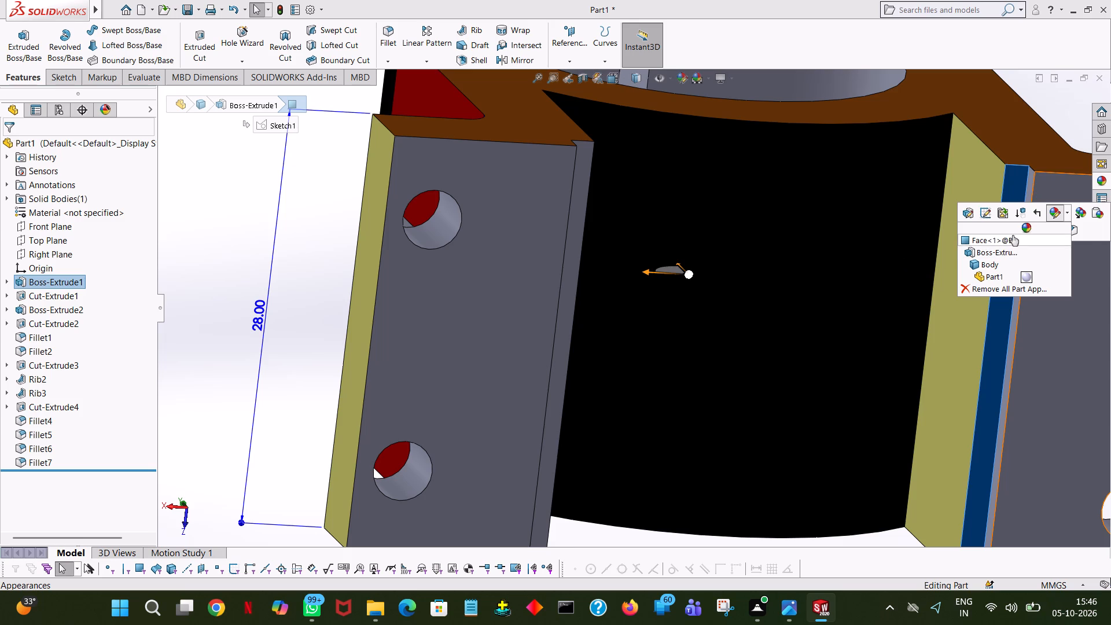
click(1009, 239)
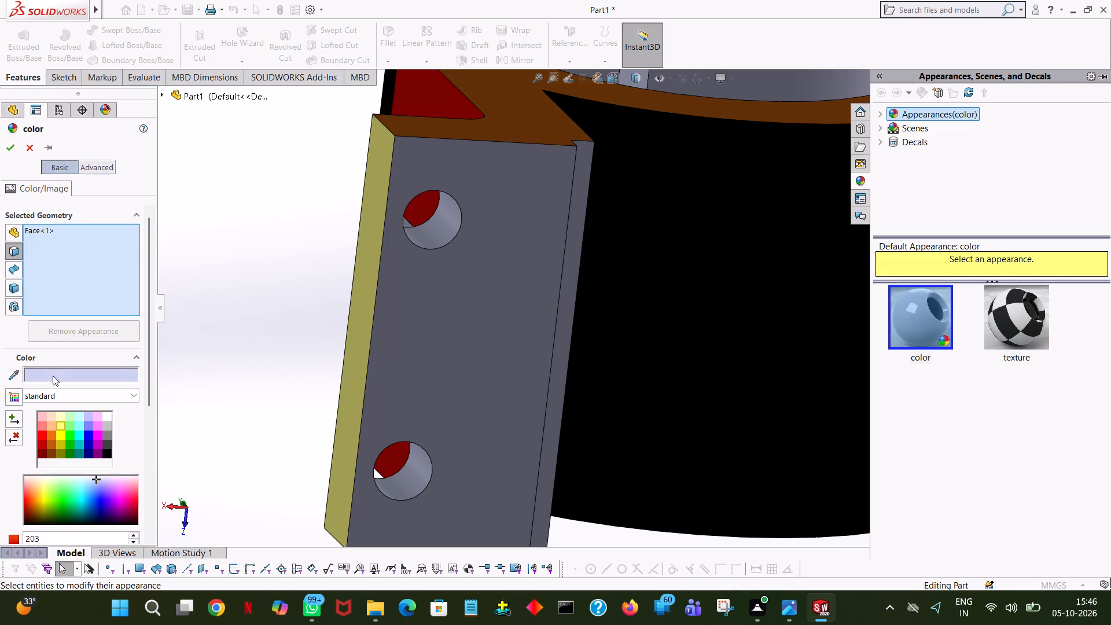
click(39, 439)
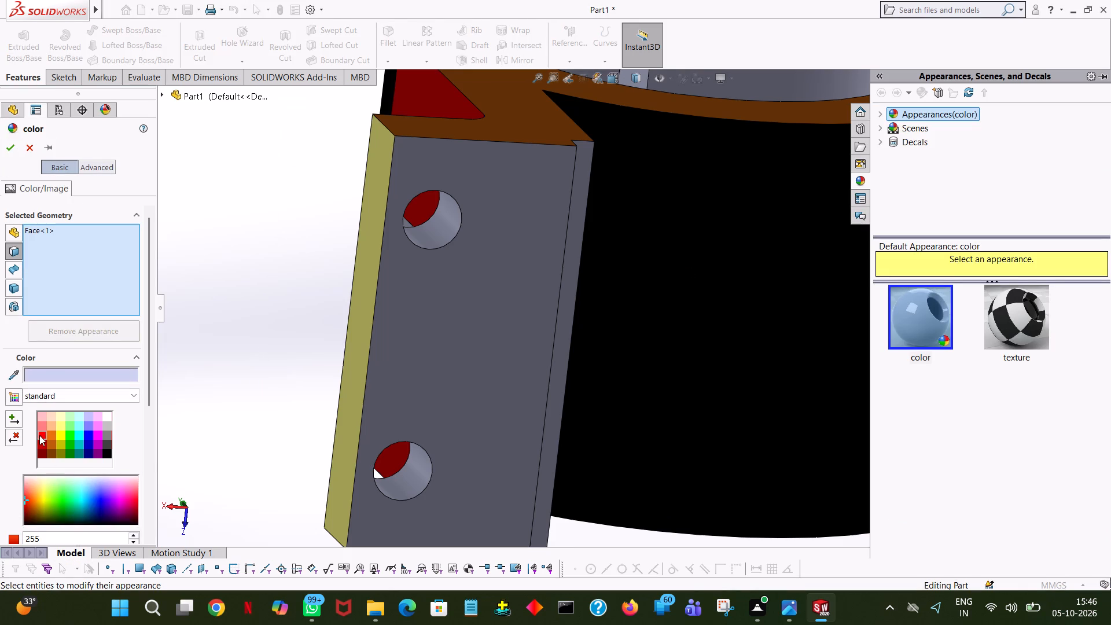
ctrl+scroll(702, 250, down, 5)
ctrl+scroll(702, 250, up, 11)
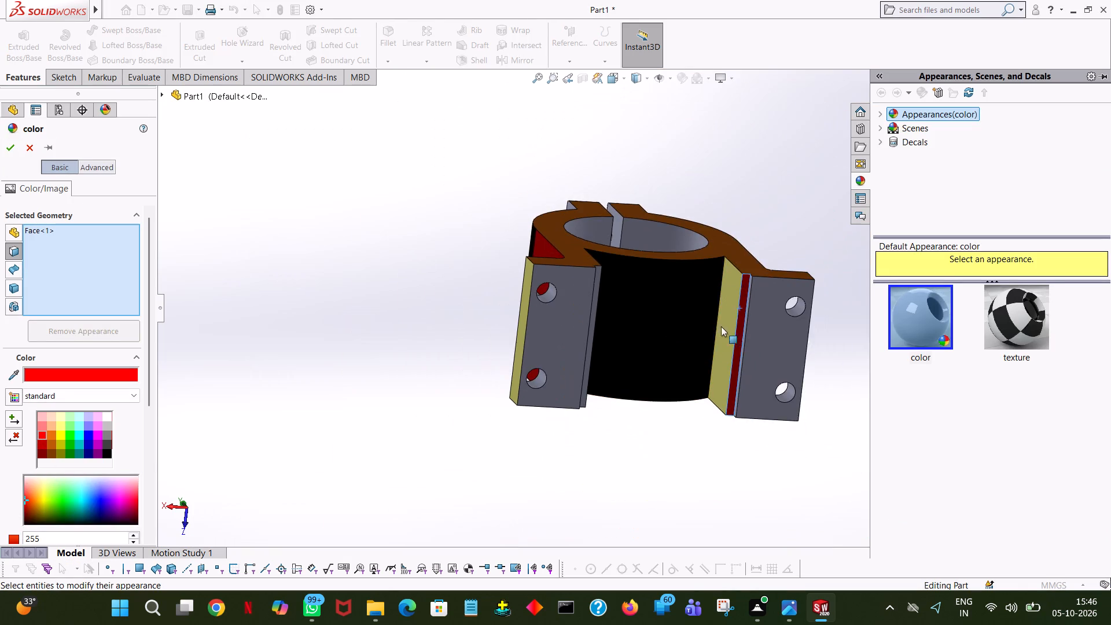
ctrl+scroll(612, 332, down, 4)
middle_drag(648, 321, 606, 295)
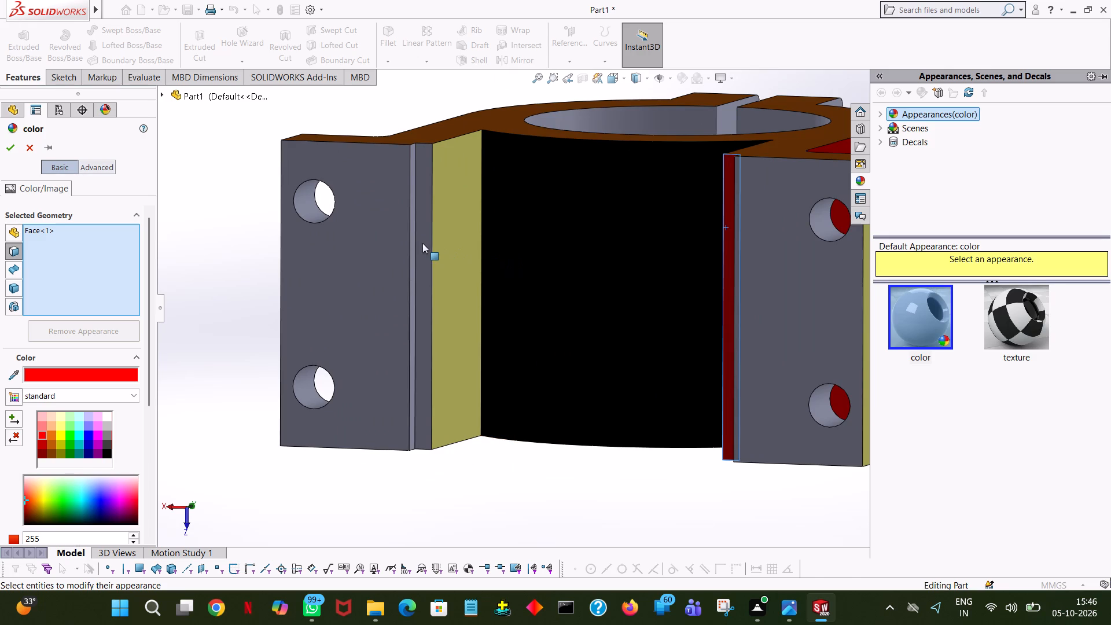
click(422, 243)
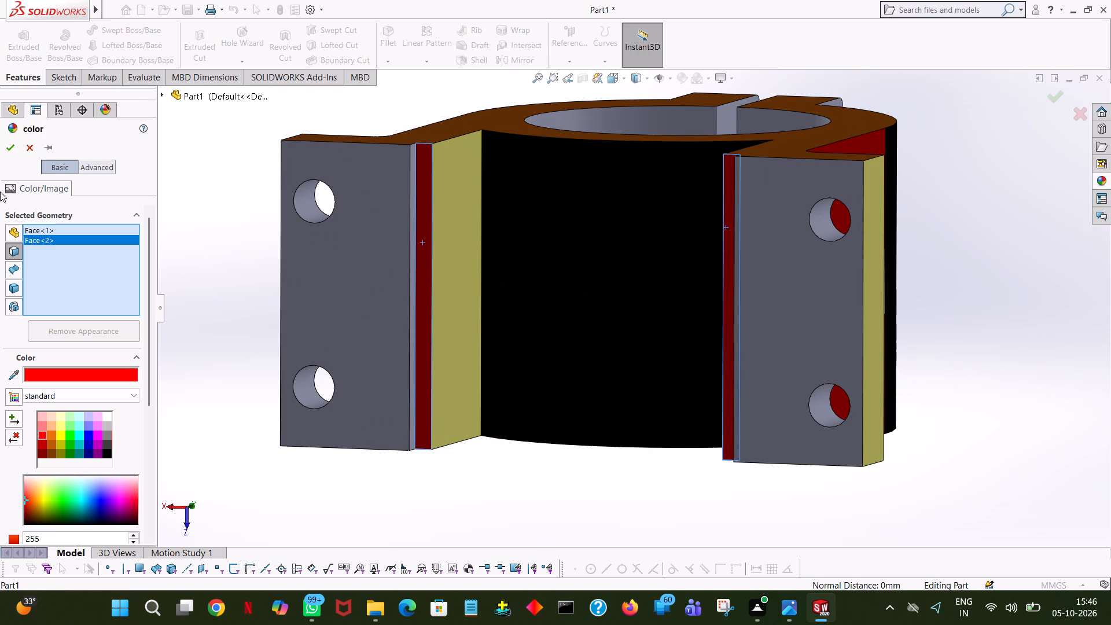
click(9, 148)
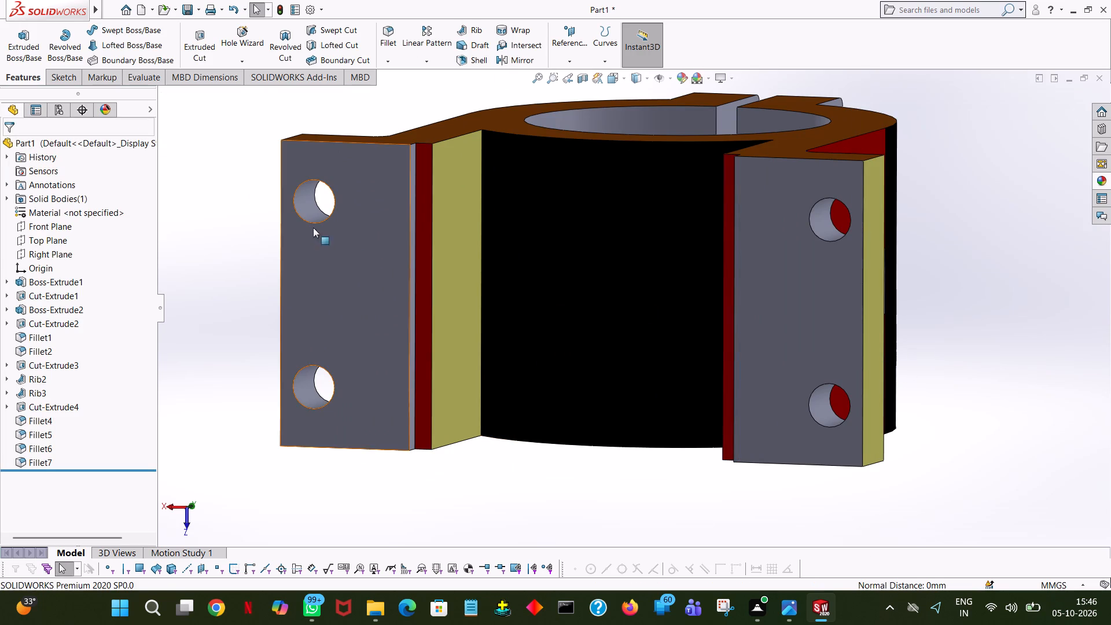
Colour the two flange bottom faces containing the mounting holes the darker standard red with red value 192.
click(364, 250)
click(483, 198)
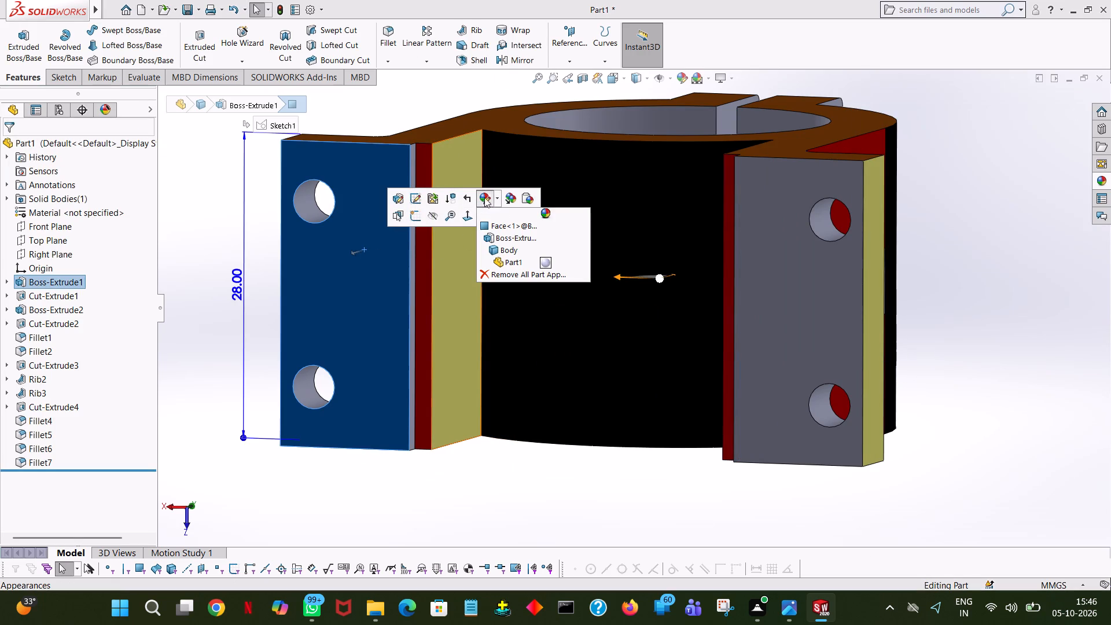
click(501, 226)
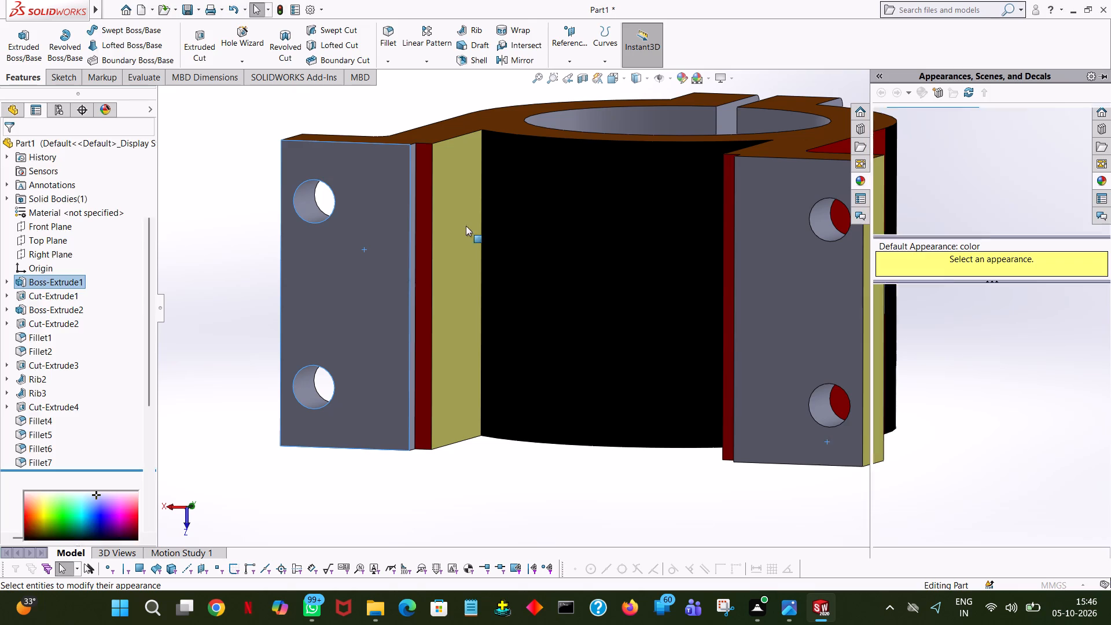
click(41, 446)
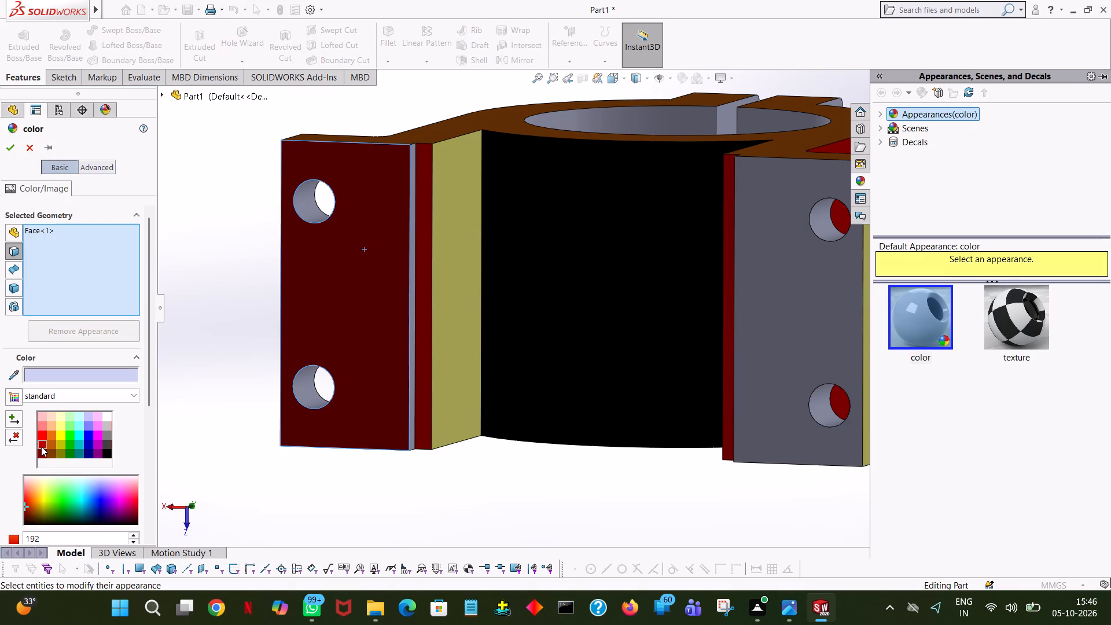
click(789, 321)
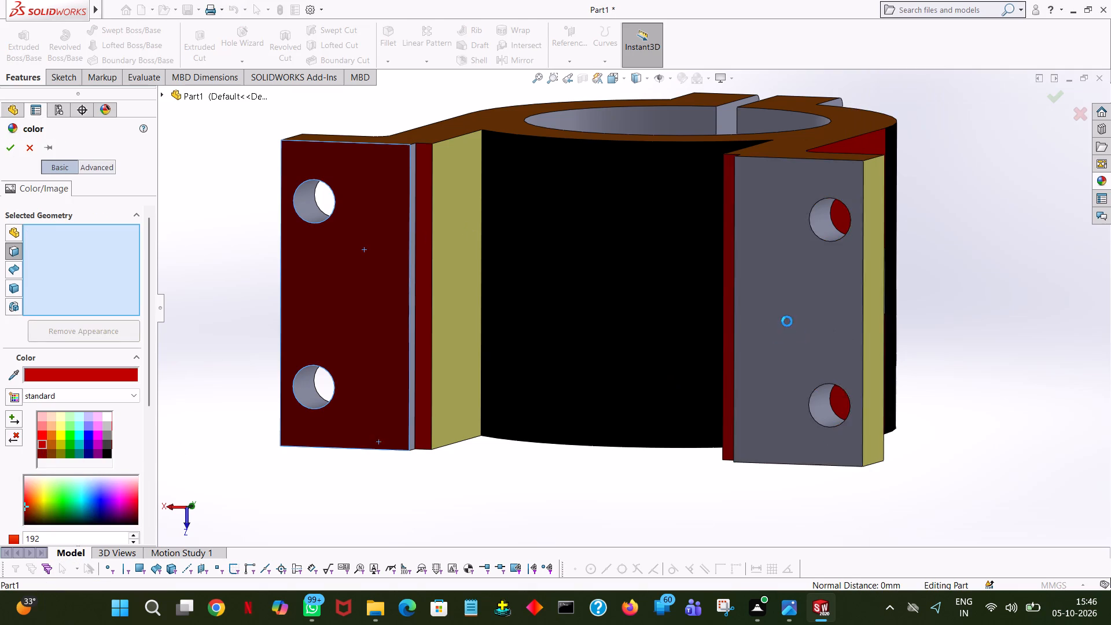
click(13, 148)
Colour the two thin step side faces between the red underside strips and the flange bottoms standard teal.
middle_drag(474, 232, 426, 216)
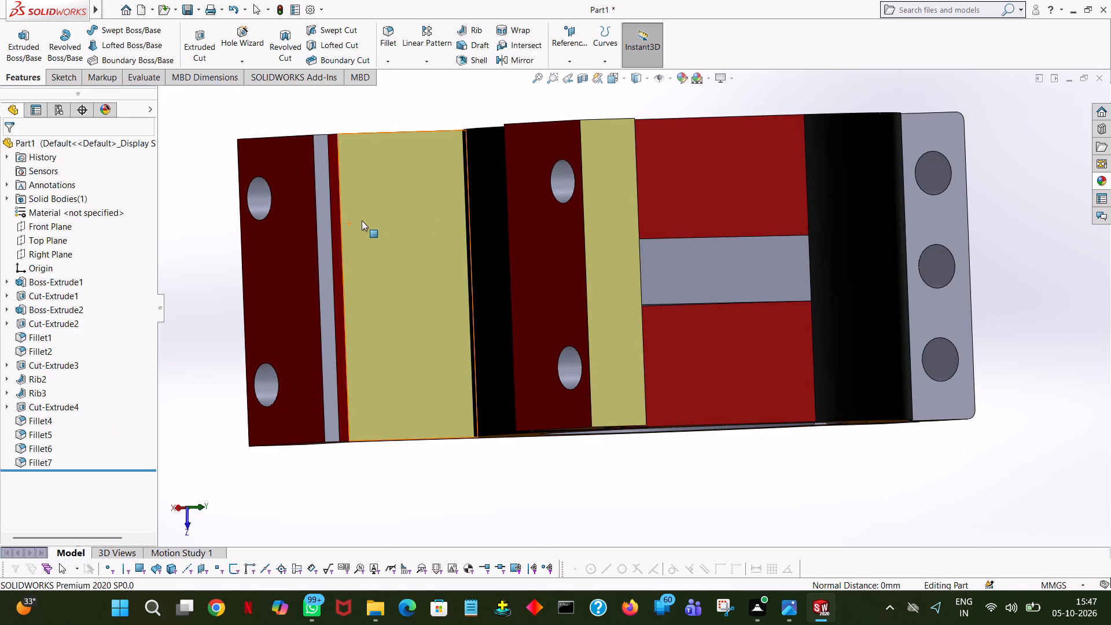
click(322, 217)
click(439, 161)
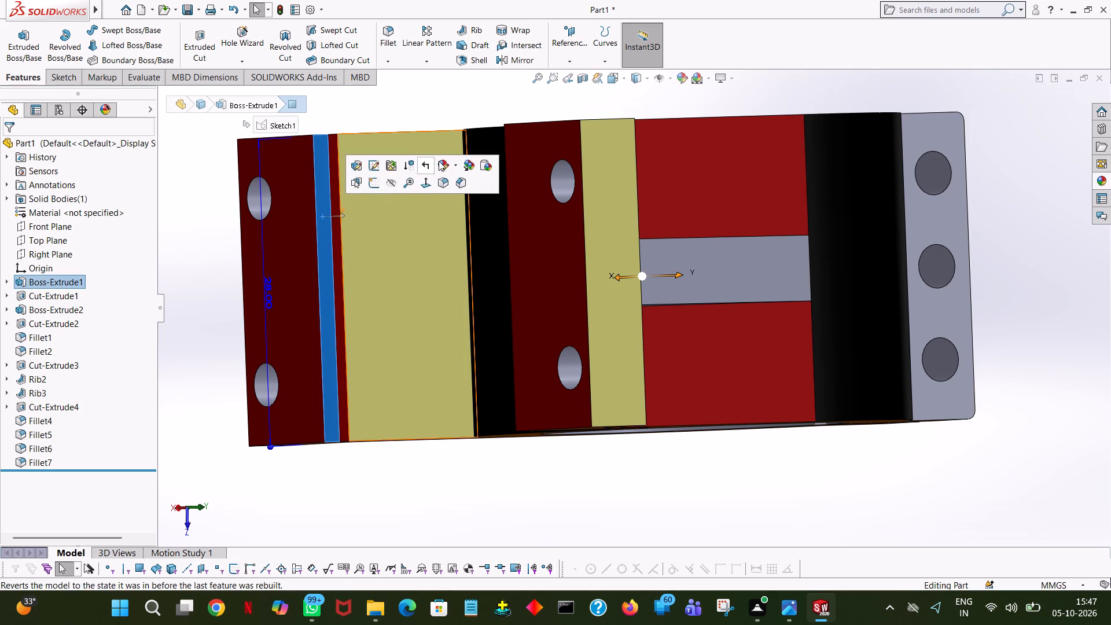
click(478, 196)
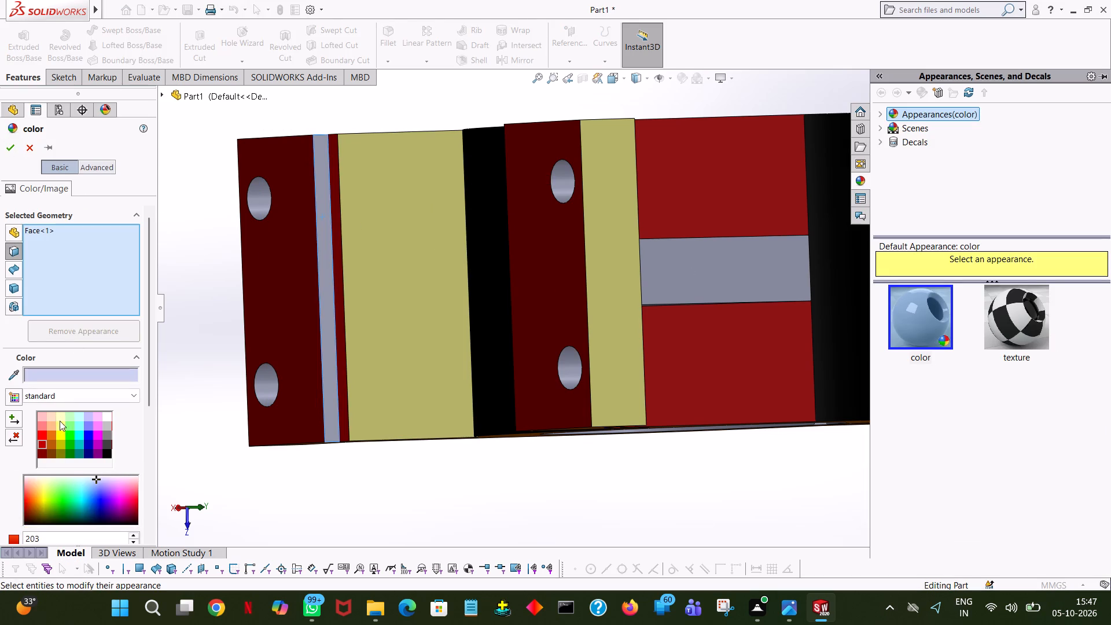
click(78, 450)
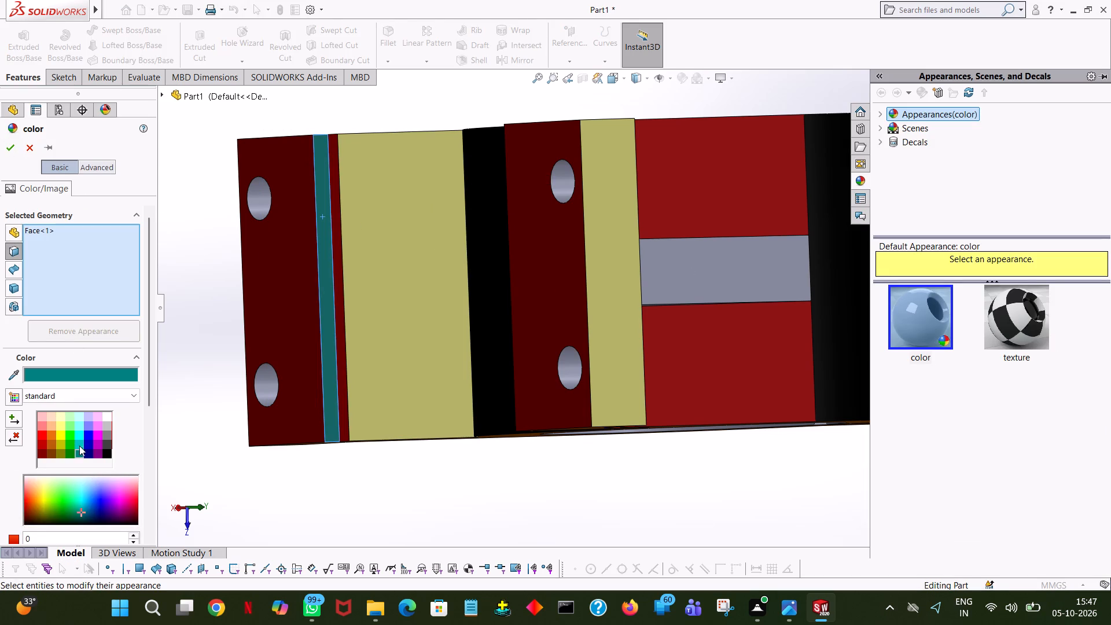
middle_drag(452, 221, 535, 117)
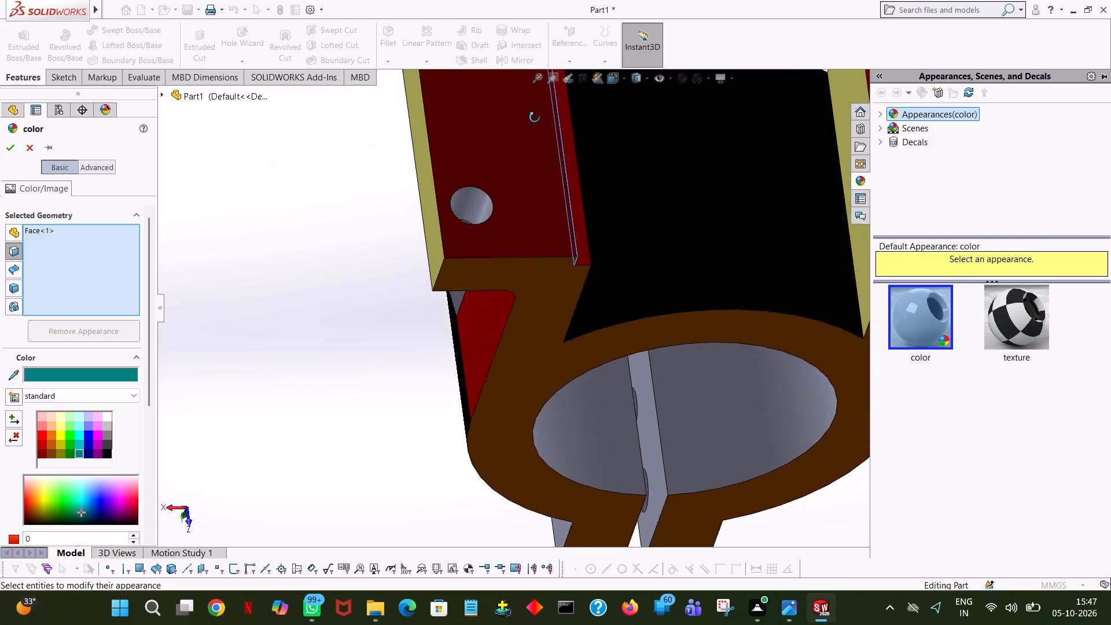
middle_drag(535, 117, 517, 208)
ctrl+middle_drag(604, 225, 469, 242)
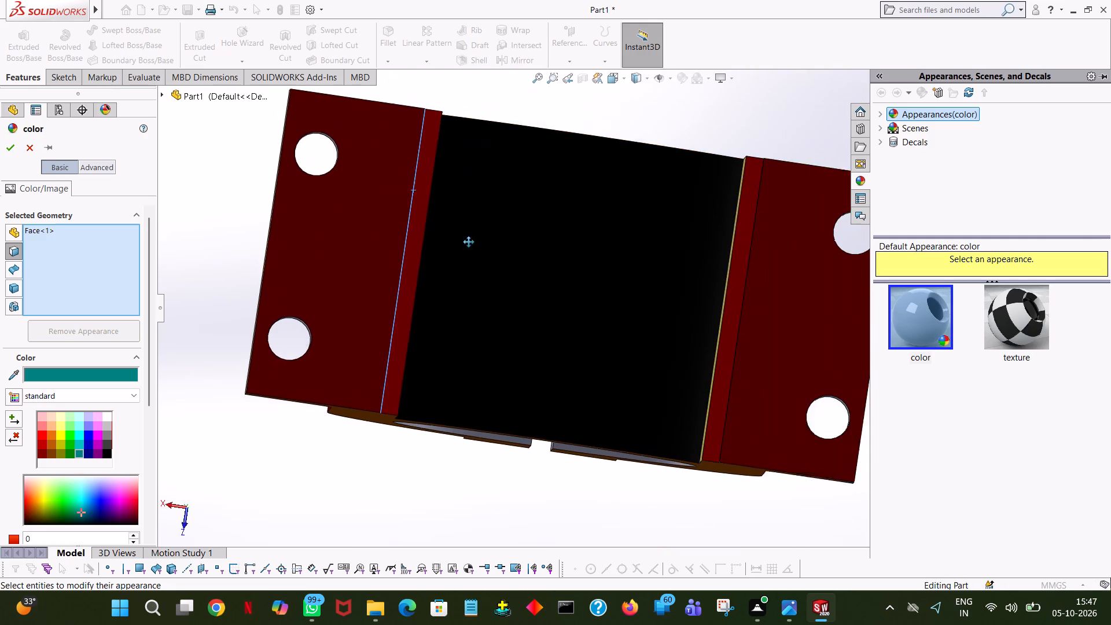
ctrl+middle_drag(469, 242, 374, 234)
middle_drag(444, 261, 508, 259)
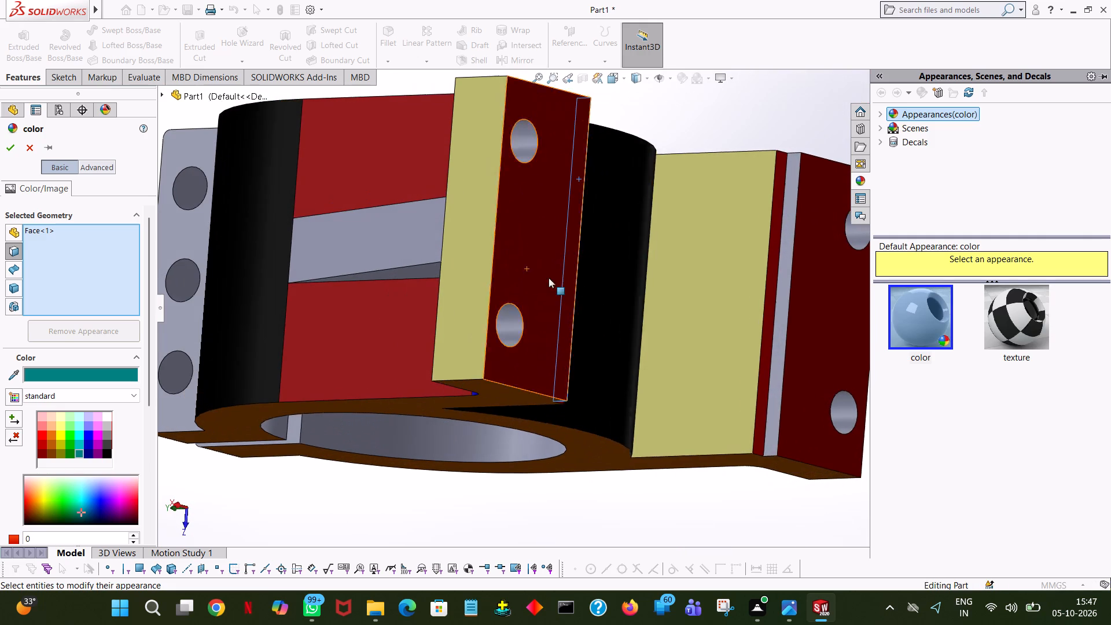
click(779, 329)
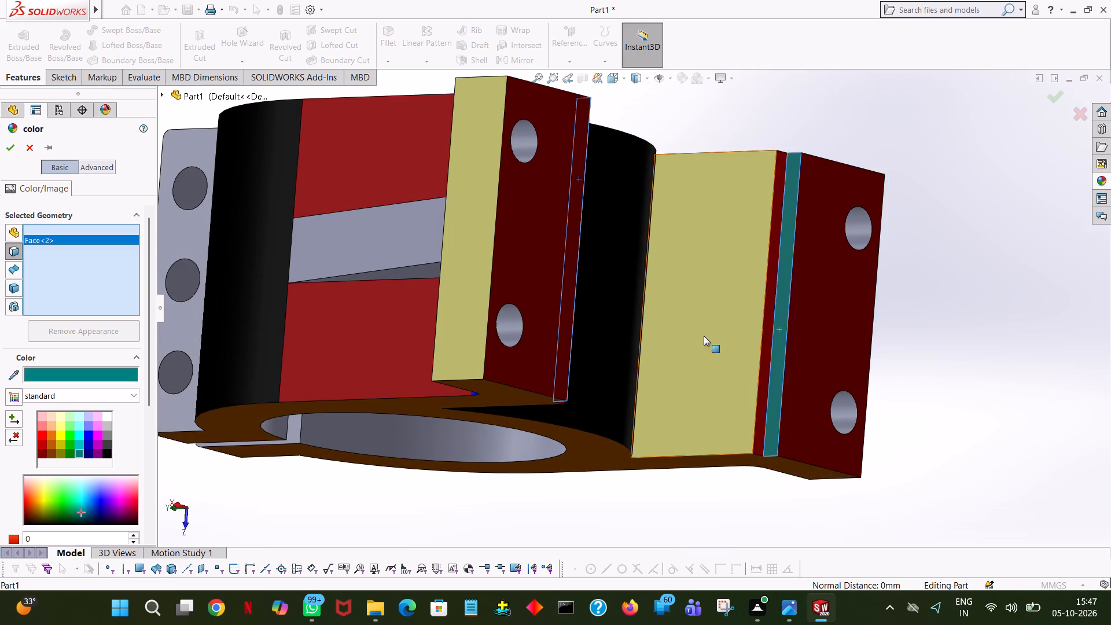
middle_drag(679, 273, 615, 235)
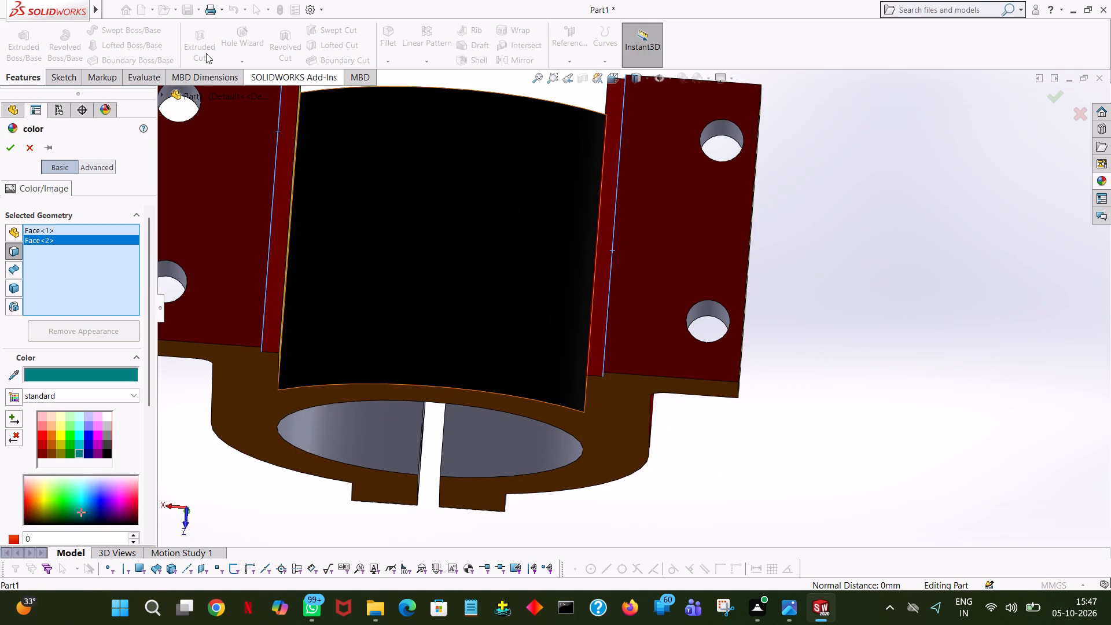
click(8, 146)
Colour the sloped top faces of both ribs light green from the standard swatches.
middle_drag(551, 242, 560, 247)
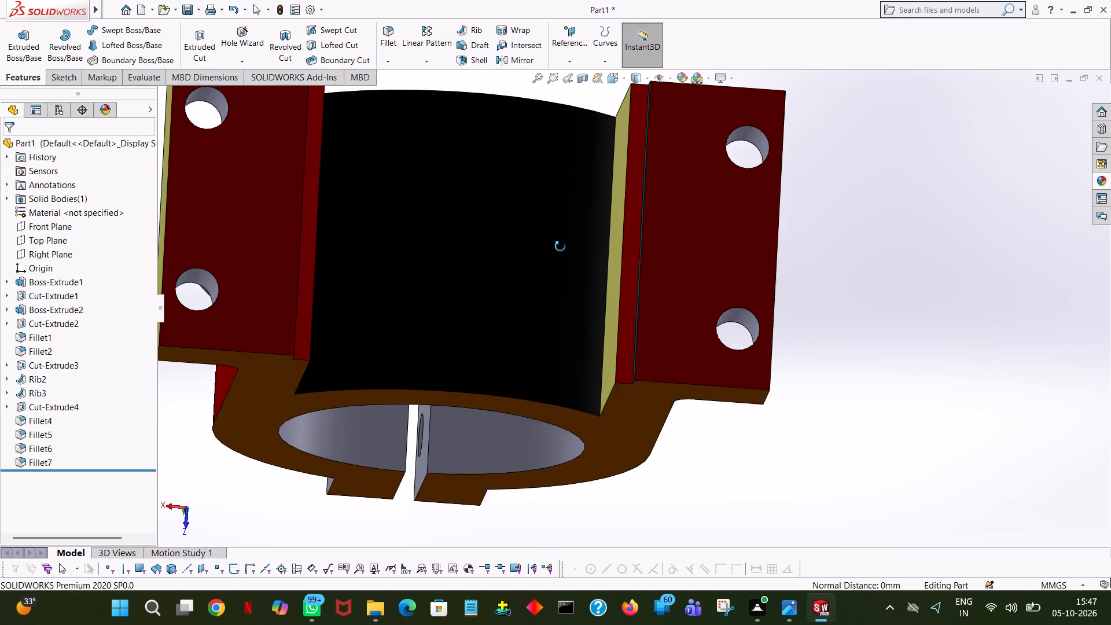
middle_drag(560, 247, 611, 242)
ctrl+scroll(782, 358, down, 4)
ctrl+scroll(843, 359, up, 8)
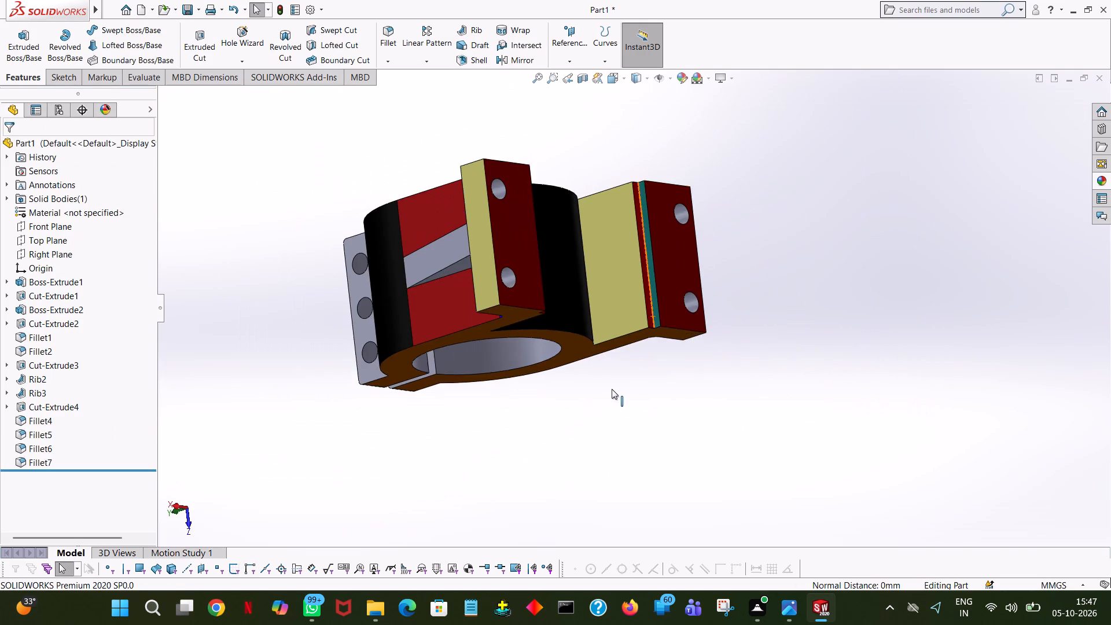
middle_drag(631, 378, 800, 289)
middle_click(800, 288)
middle_drag(757, 329, 740, 339)
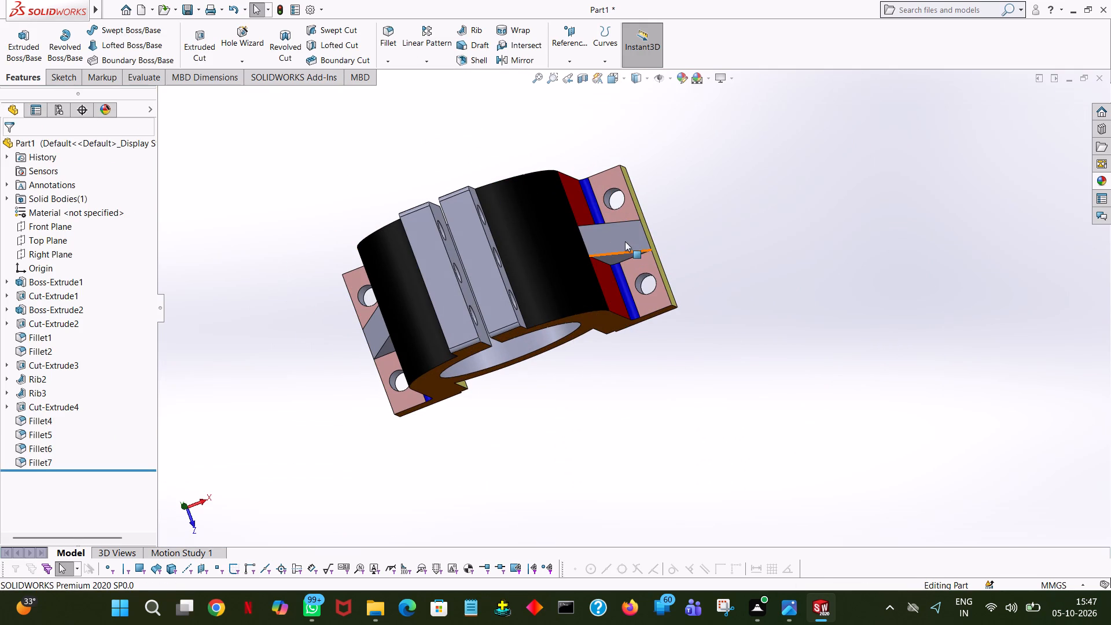
click(625, 240)
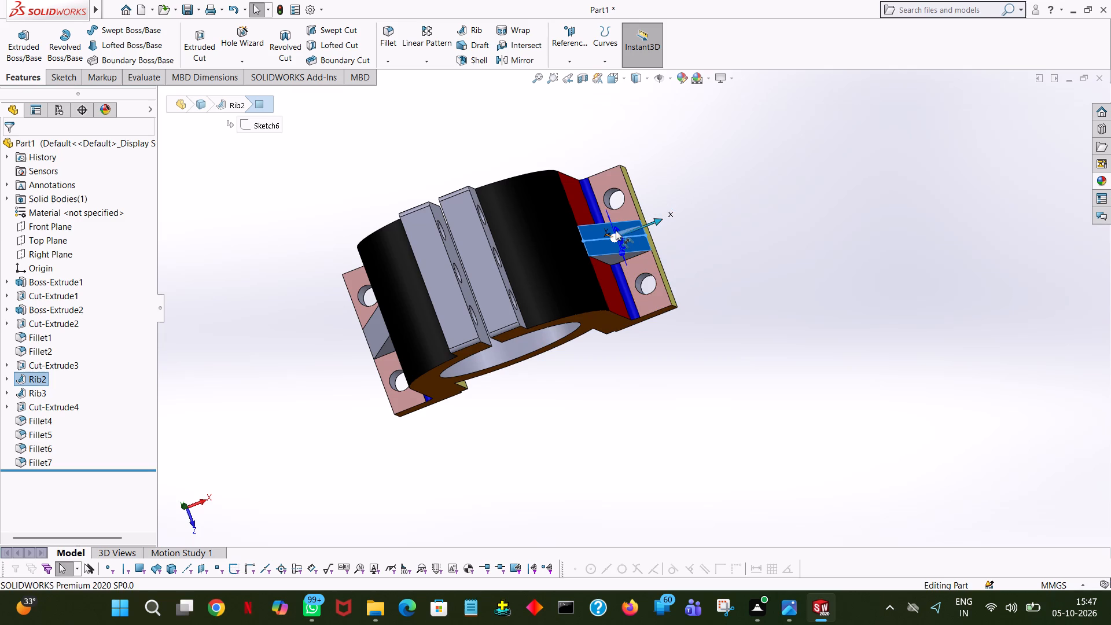
right_click(616, 230)
click(592, 233)
right_click(592, 233)
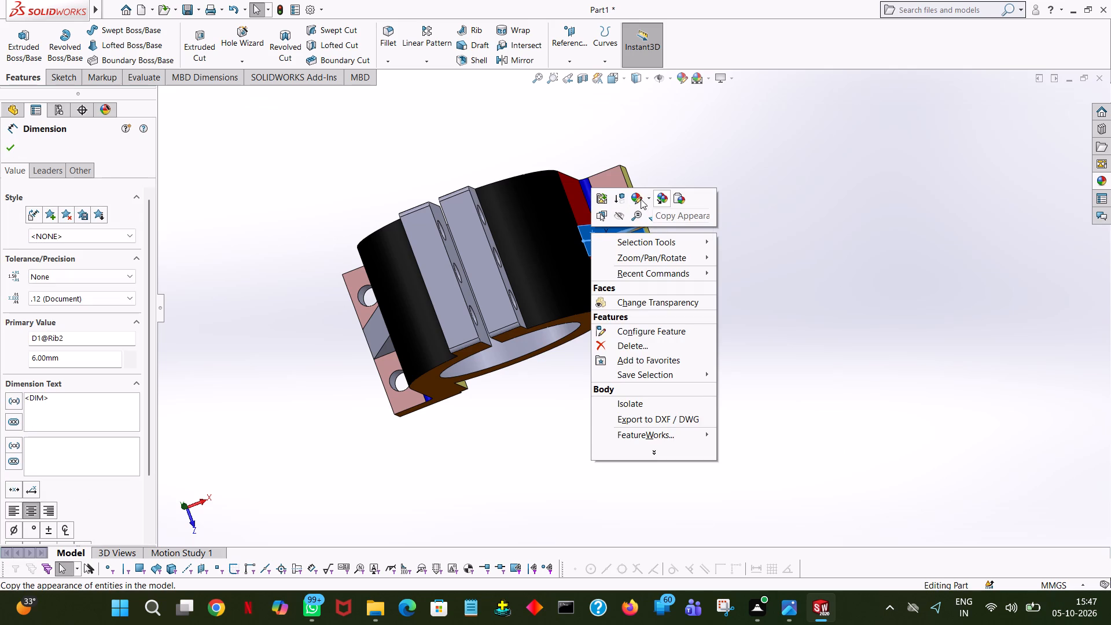
click(641, 199)
click(652, 223)
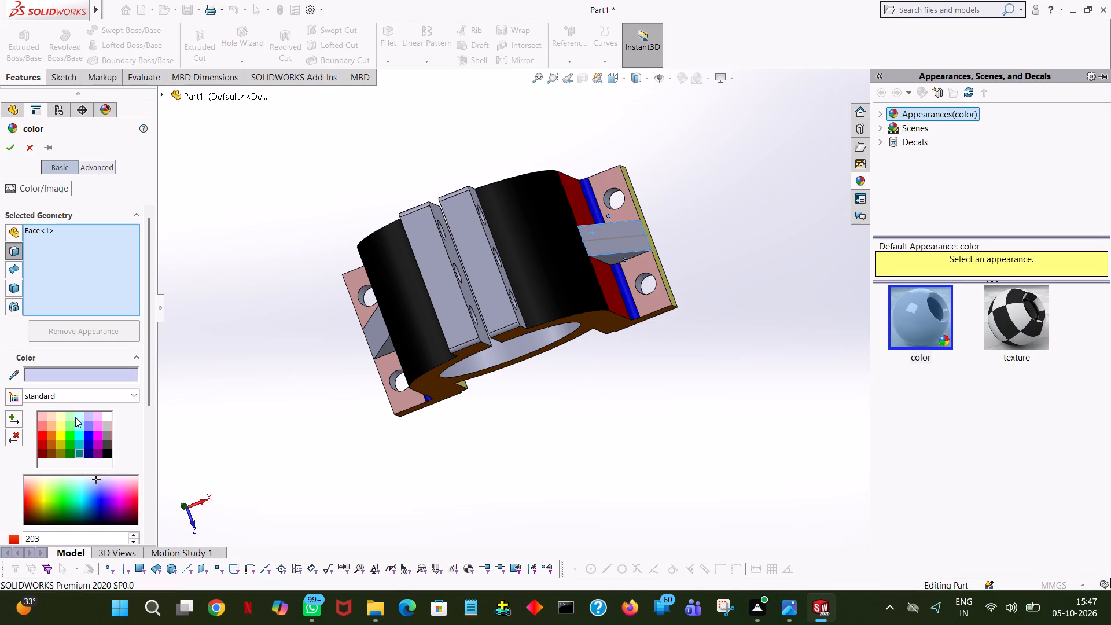
click(68, 427)
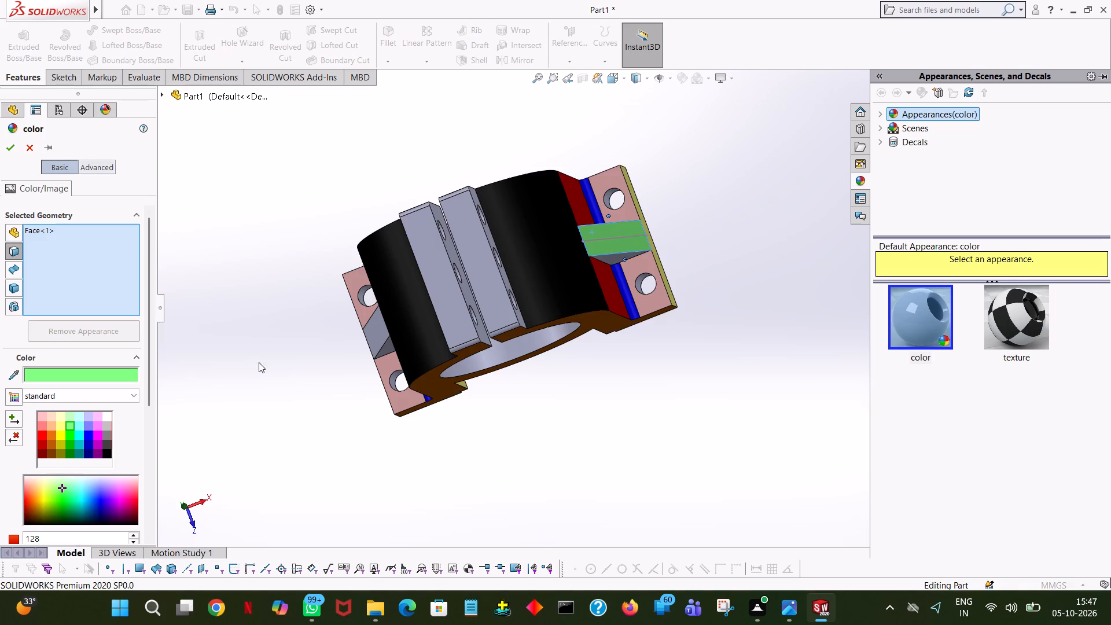
middle_drag(262, 358, 276, 316)
click(381, 332)
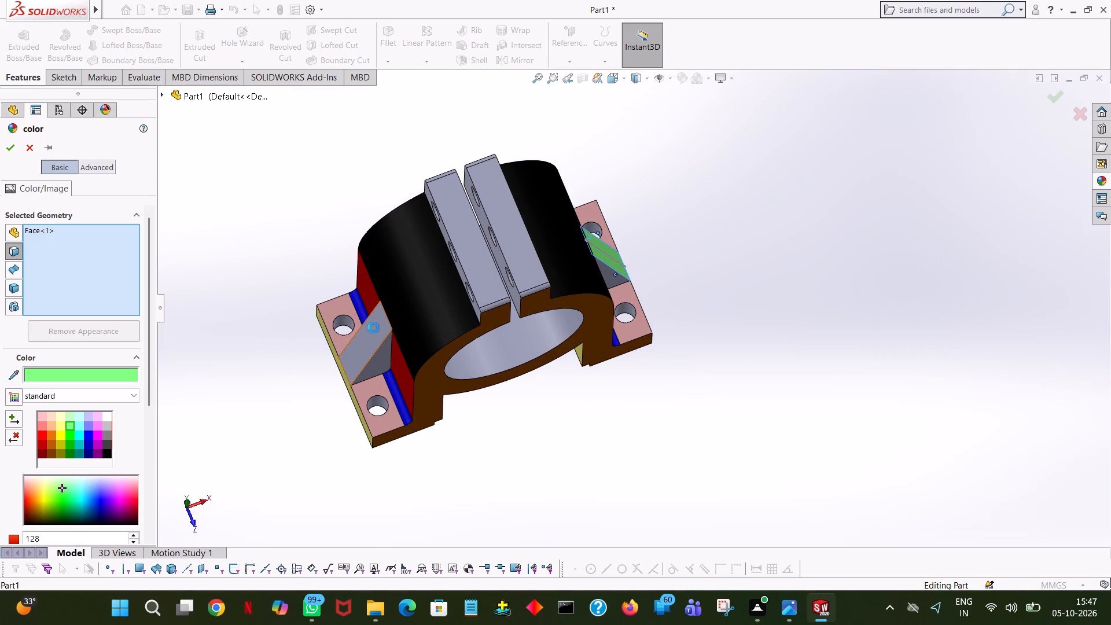
click(6, 150)
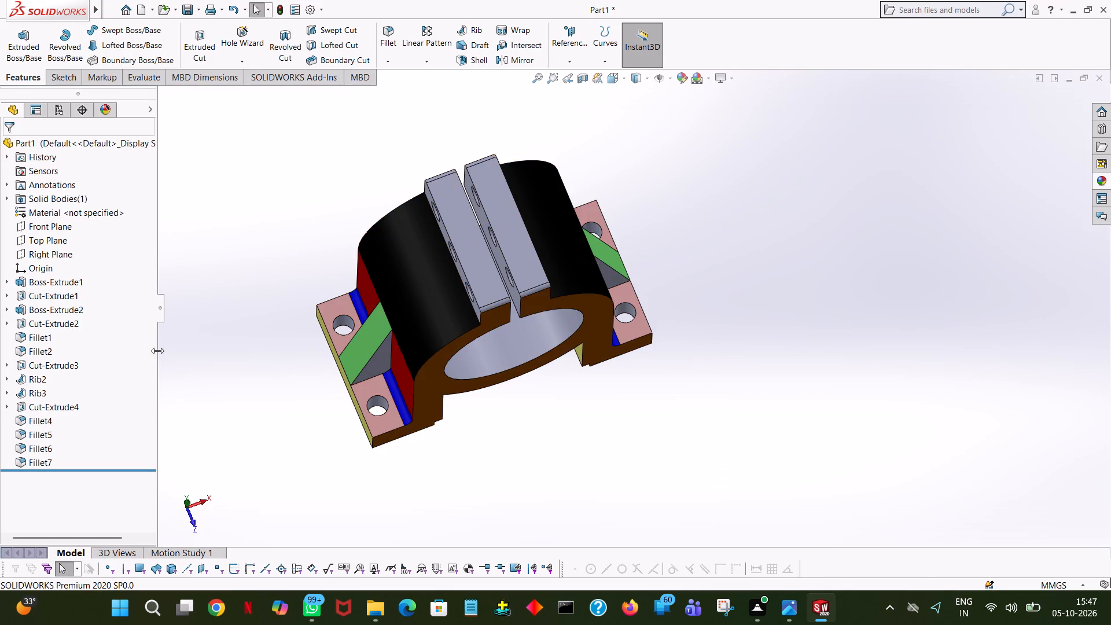
Colour the four triangular side faces of both ribs pale orange from the standard swatches.
middle_drag(279, 361, 277, 227)
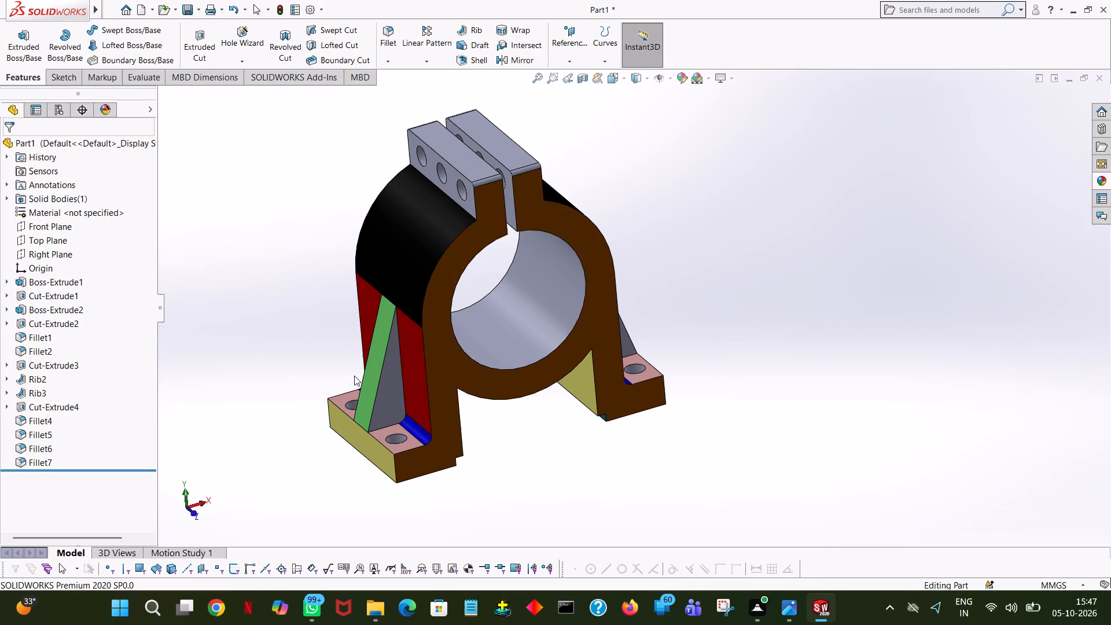
click(384, 393)
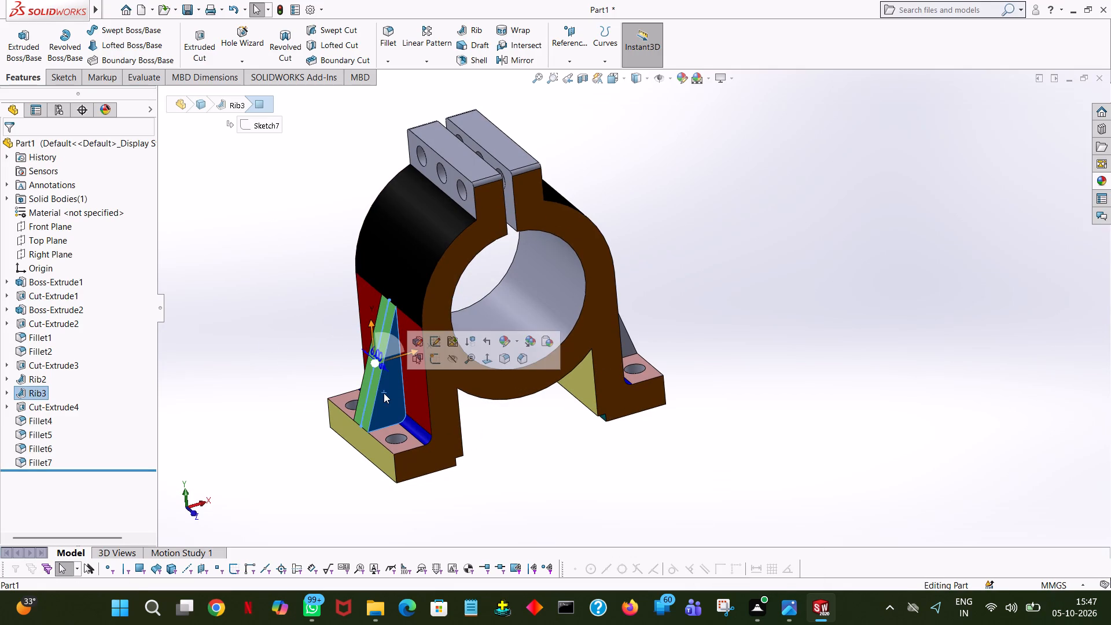
click(502, 341)
click(505, 365)
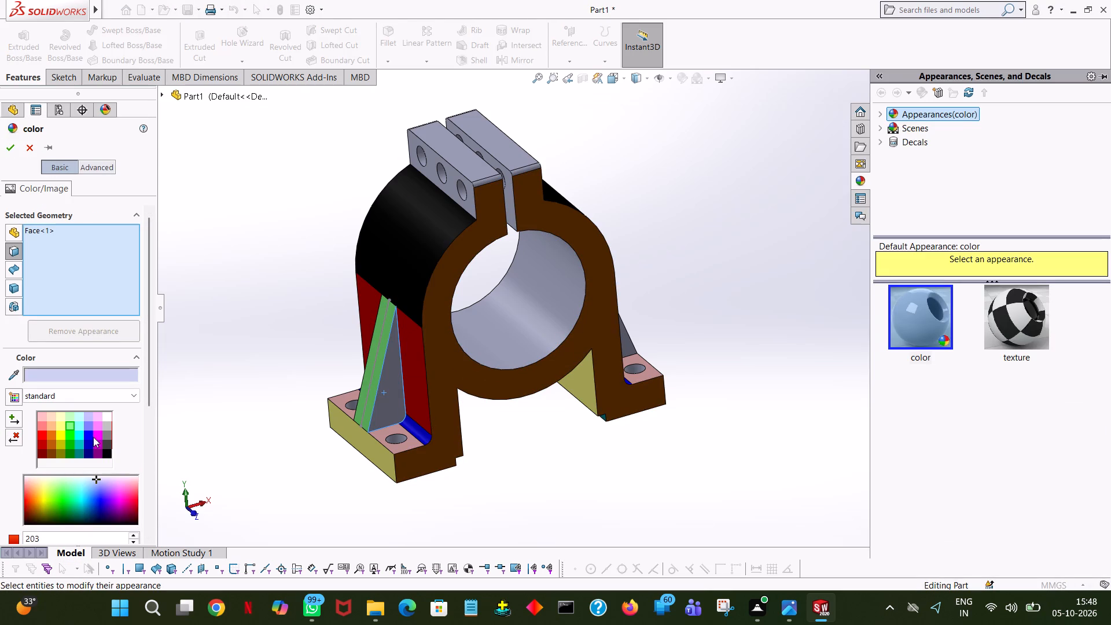
click(51, 421)
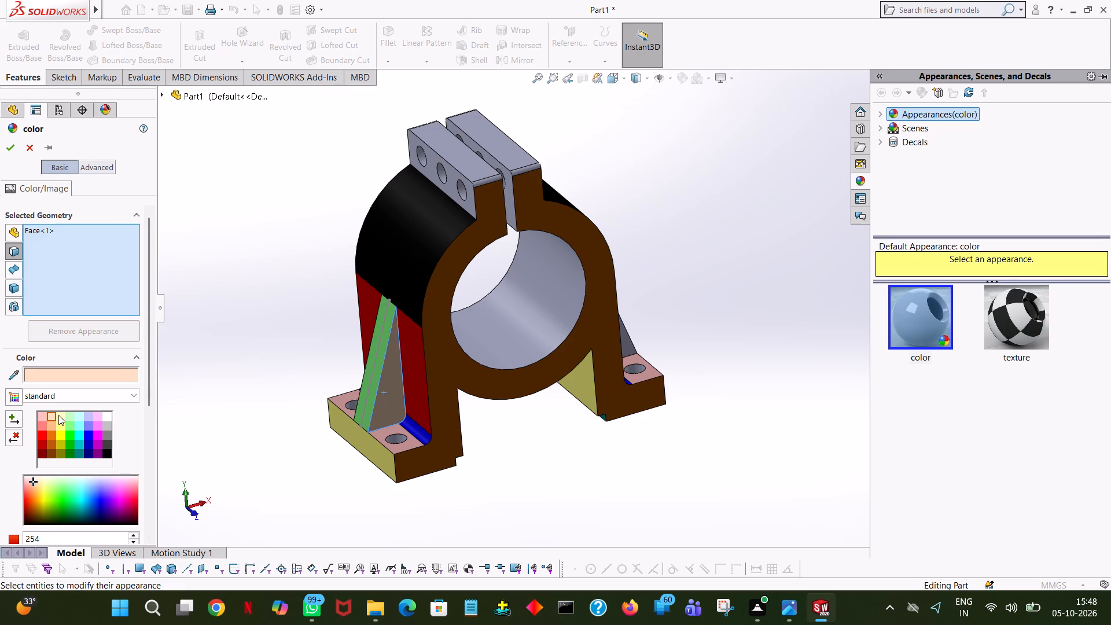
middle_drag(268, 398, 393, 560)
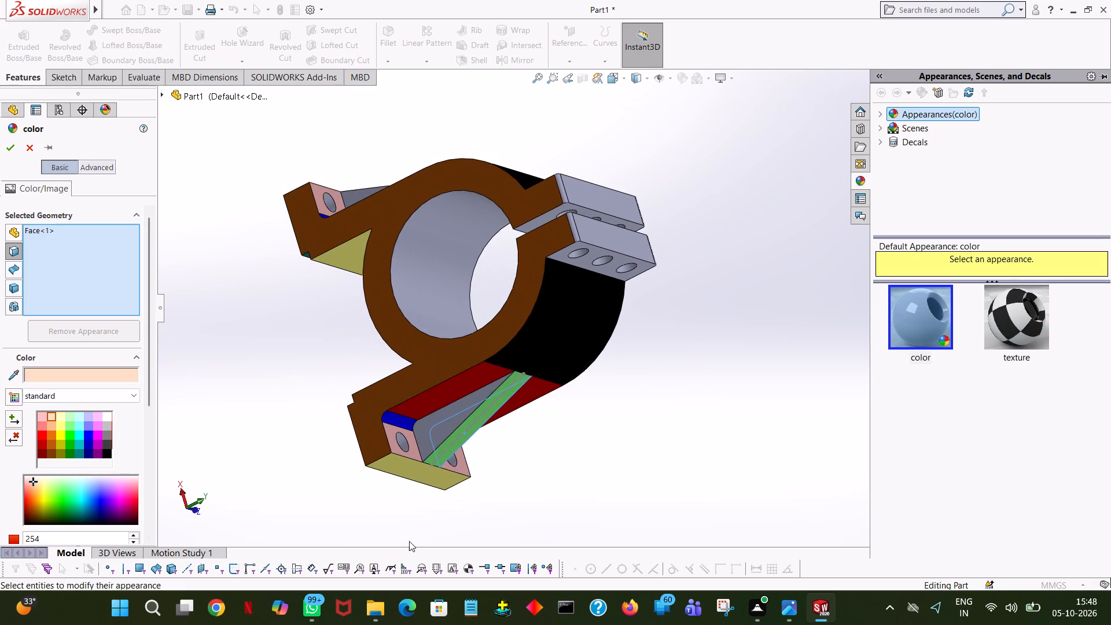
click(439, 427)
middle_drag(431, 336, 431, 549)
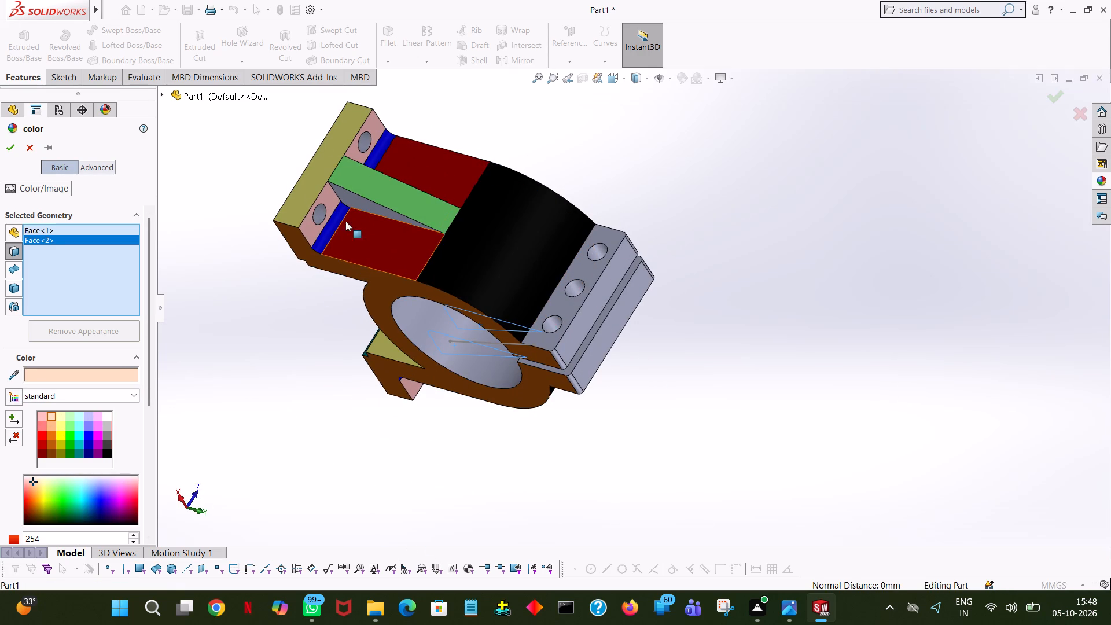
click(351, 201)
middle_drag(413, 181, 350, 369)
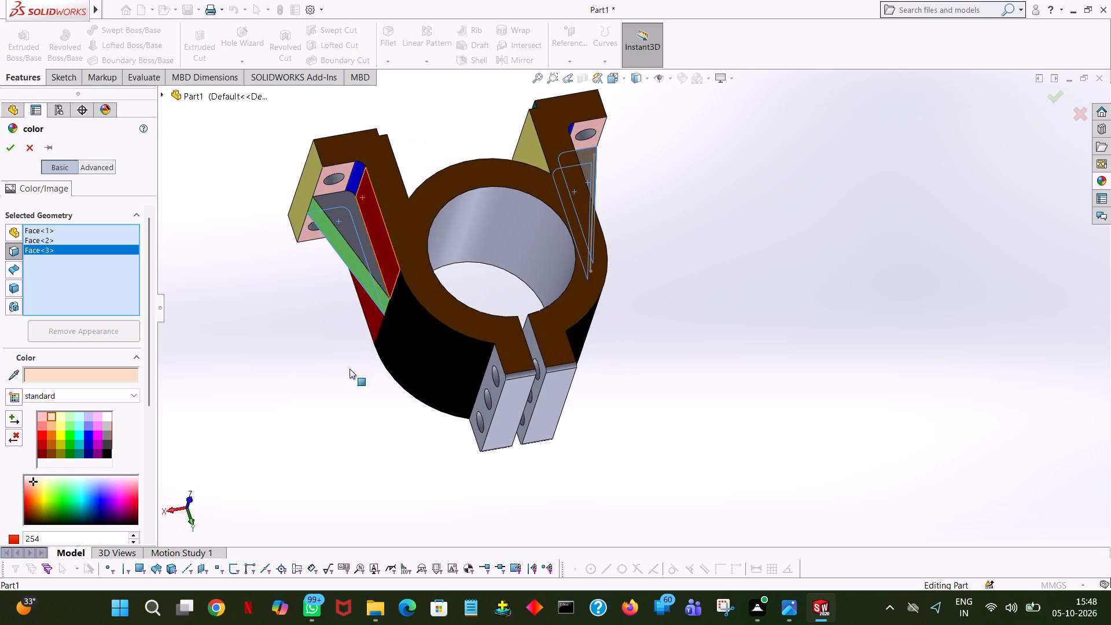
click(345, 212)
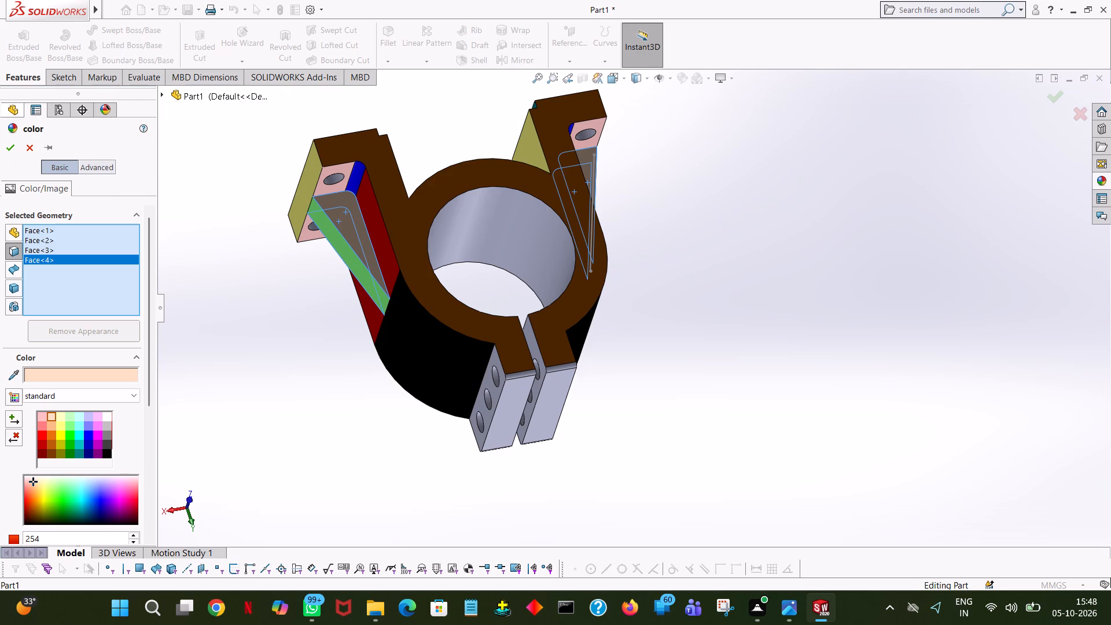
click(2, 146)
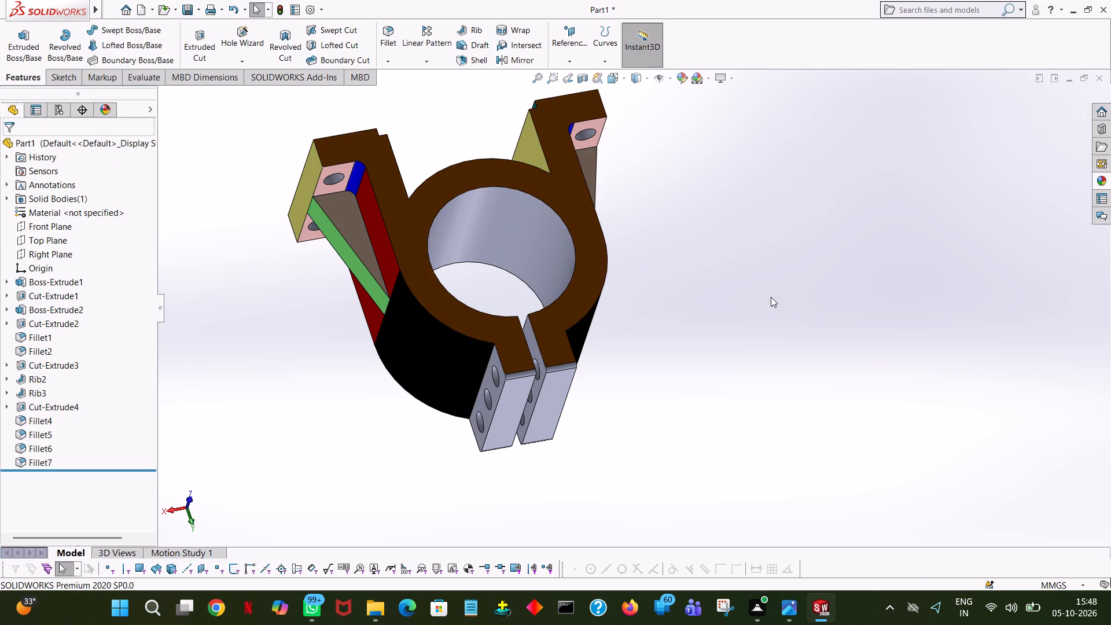
click(771, 297)
Colour the two outer side faces of the slotted boss, containing the three holes, standard dark teal.
middle_drag(764, 299, 809, 122)
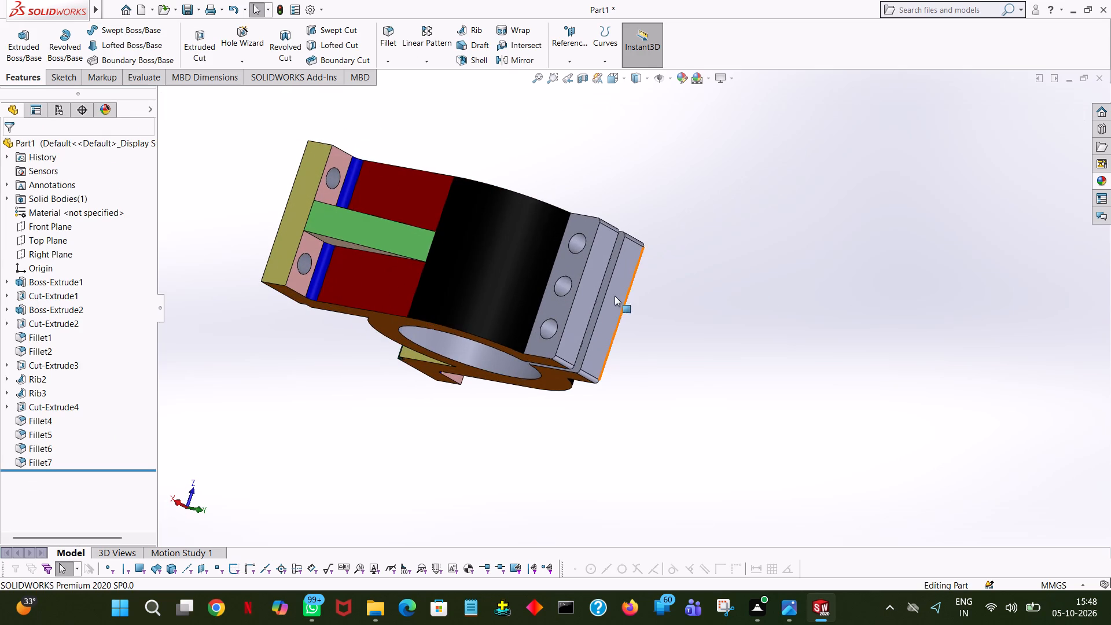
click(568, 264)
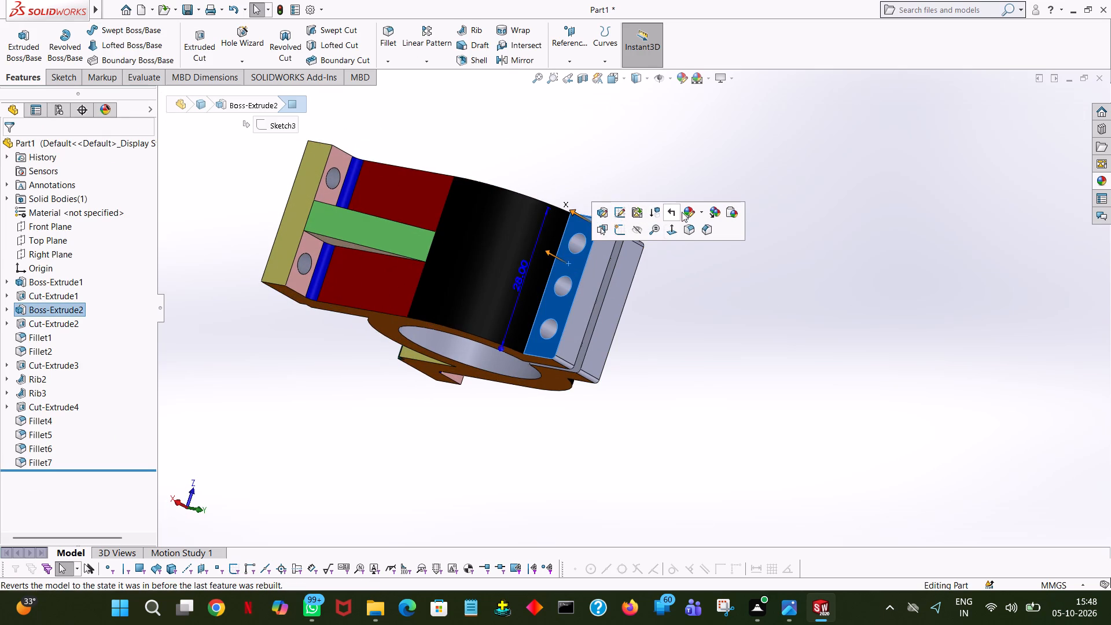
click(687, 211)
click(698, 237)
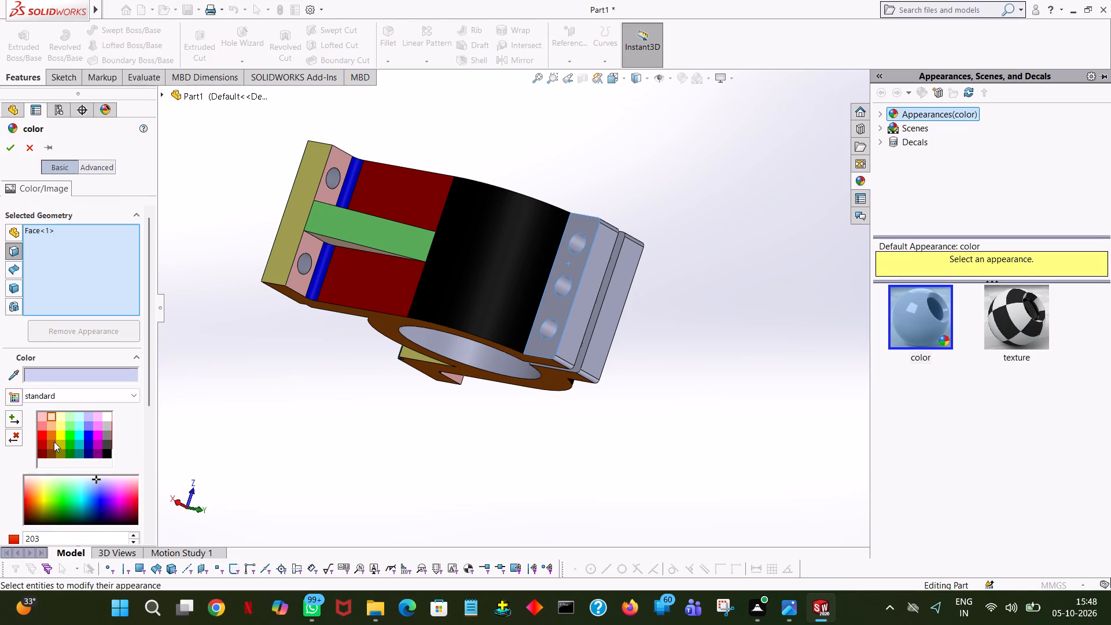
click(81, 452)
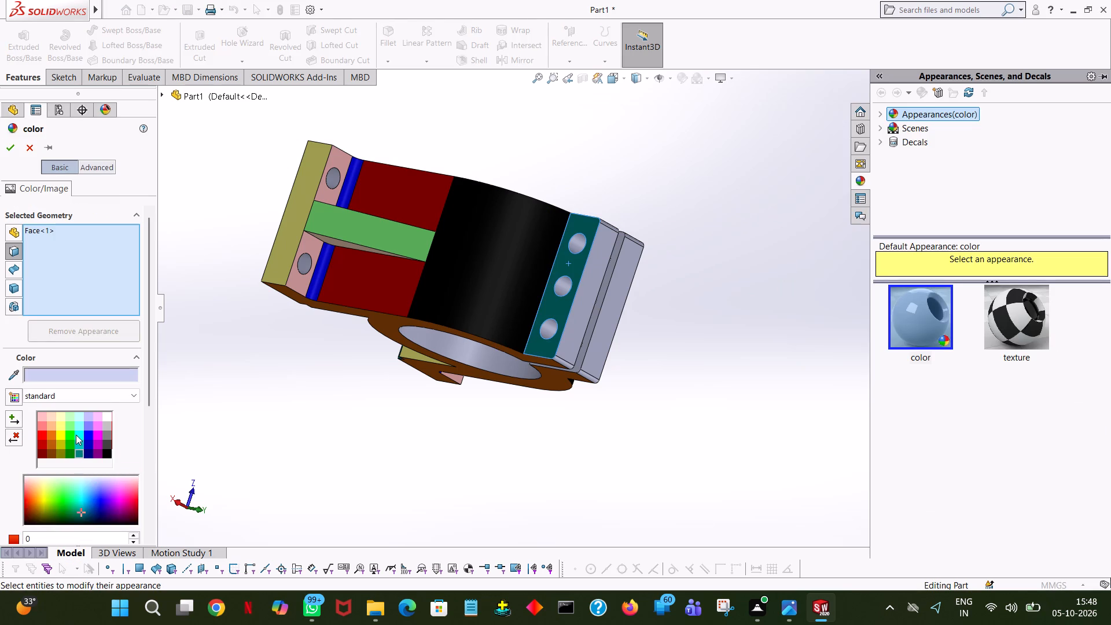
middle_drag(724, 357, 588, 302)
click(400, 252)
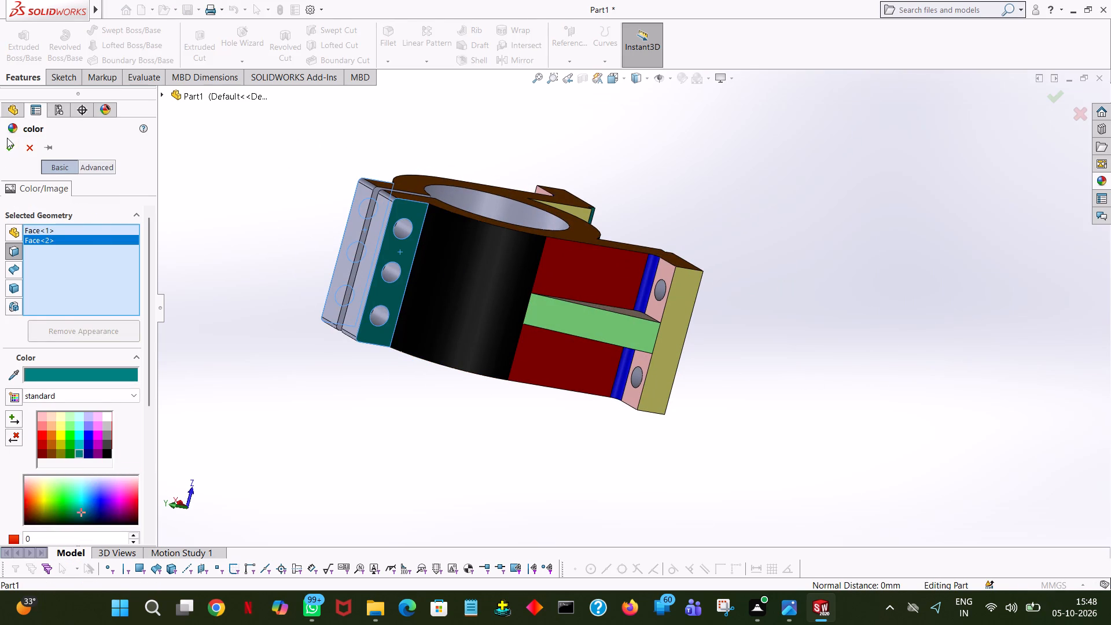
click(7, 138)
click(10, 143)
Colour the two top faces of the slotted boss pale cyan from the standard swatches, after trying yellow, green and teal.
middle_drag(360, 175, 443, 112)
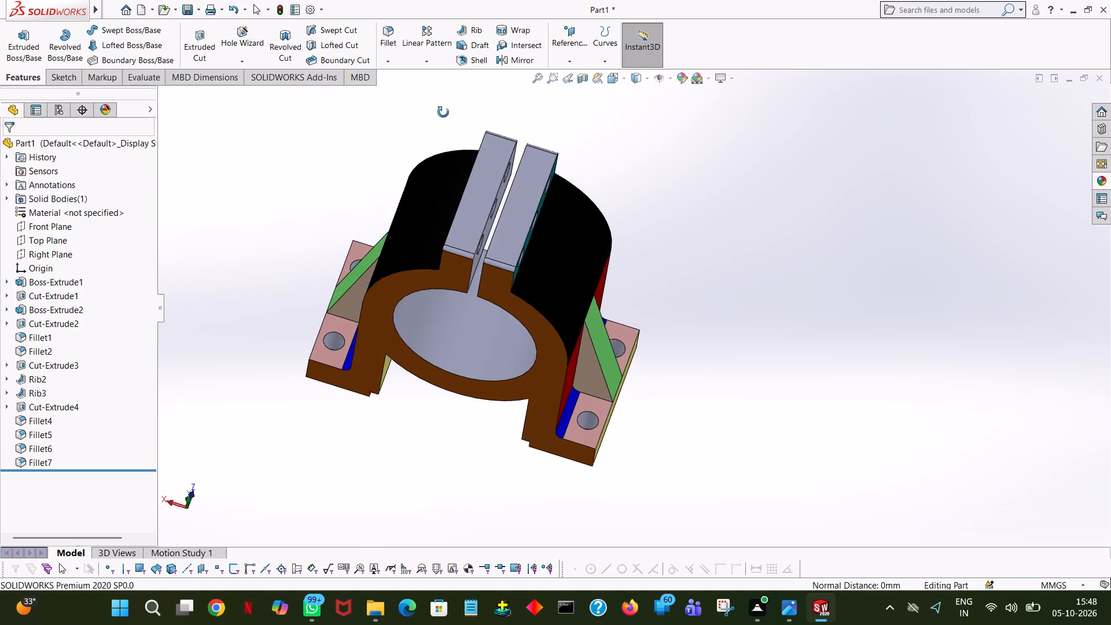
middle_drag(443, 112, 447, 148)
click(542, 213)
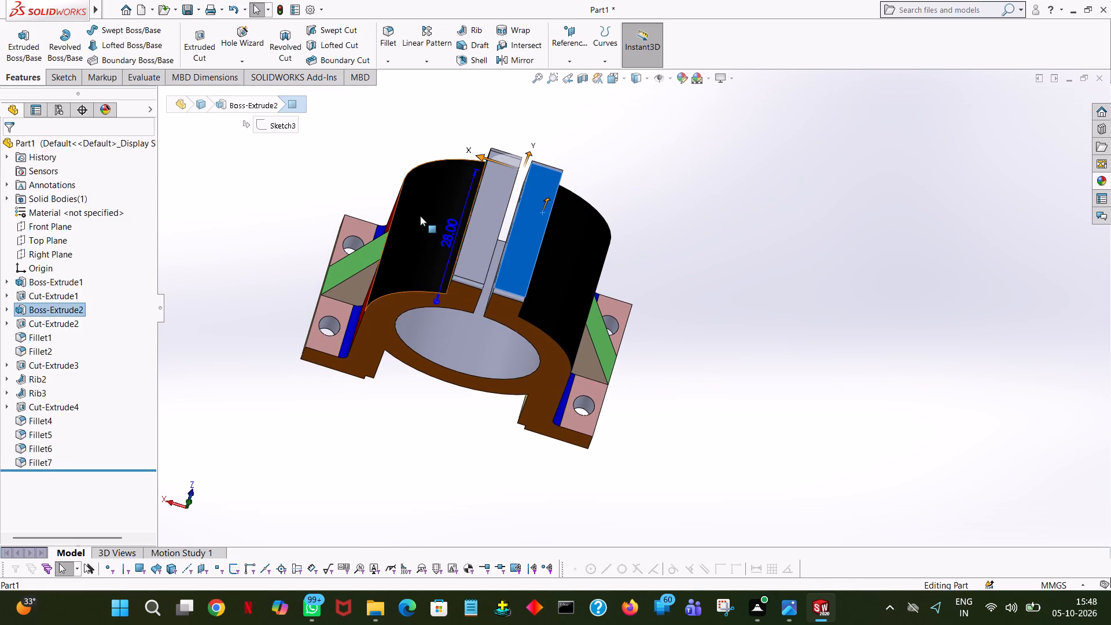
right_click(528, 198)
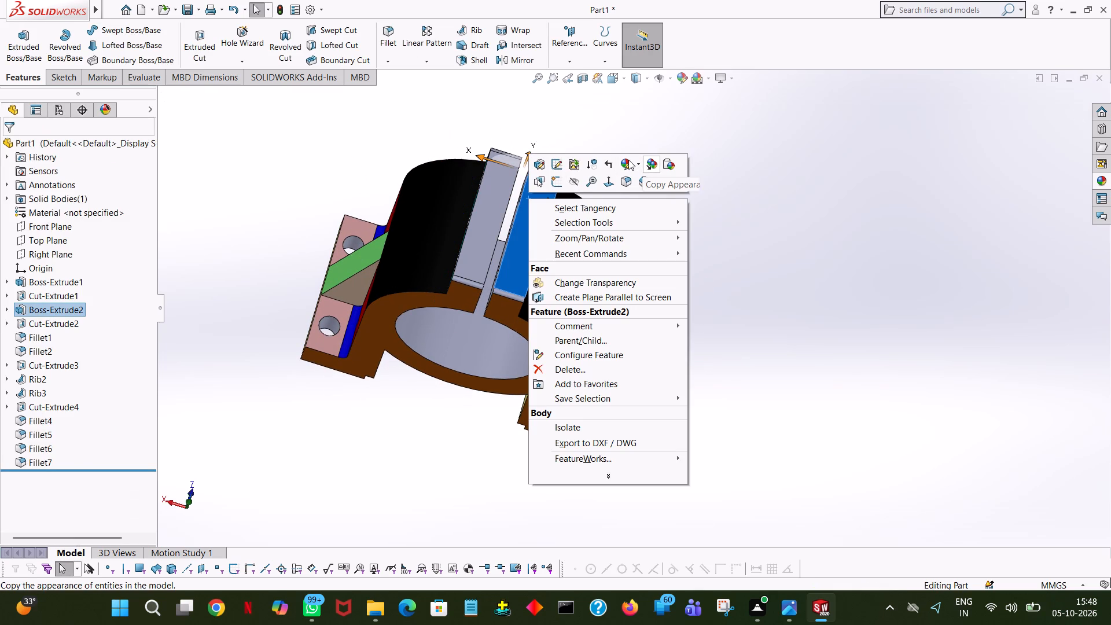
click(628, 160)
click(638, 189)
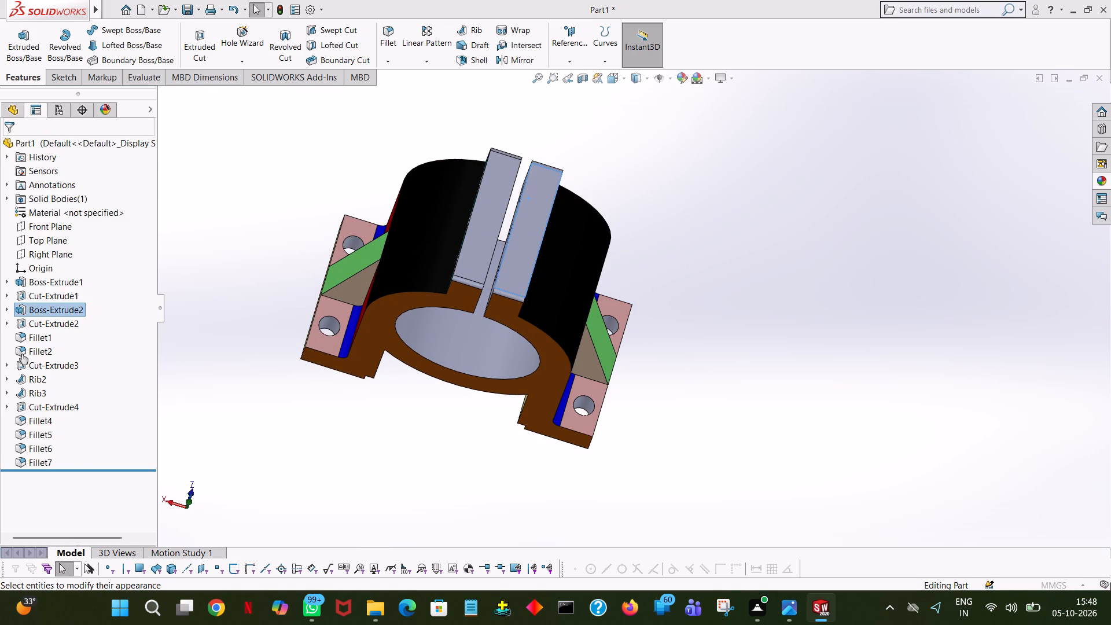
click(65, 427)
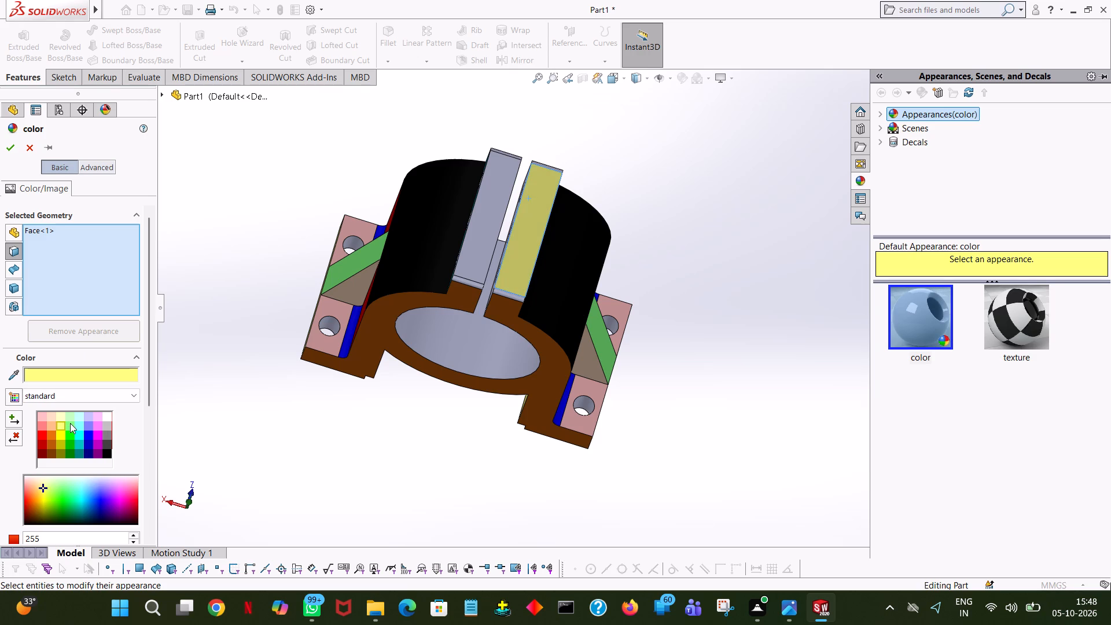
click(70, 423)
click(70, 412)
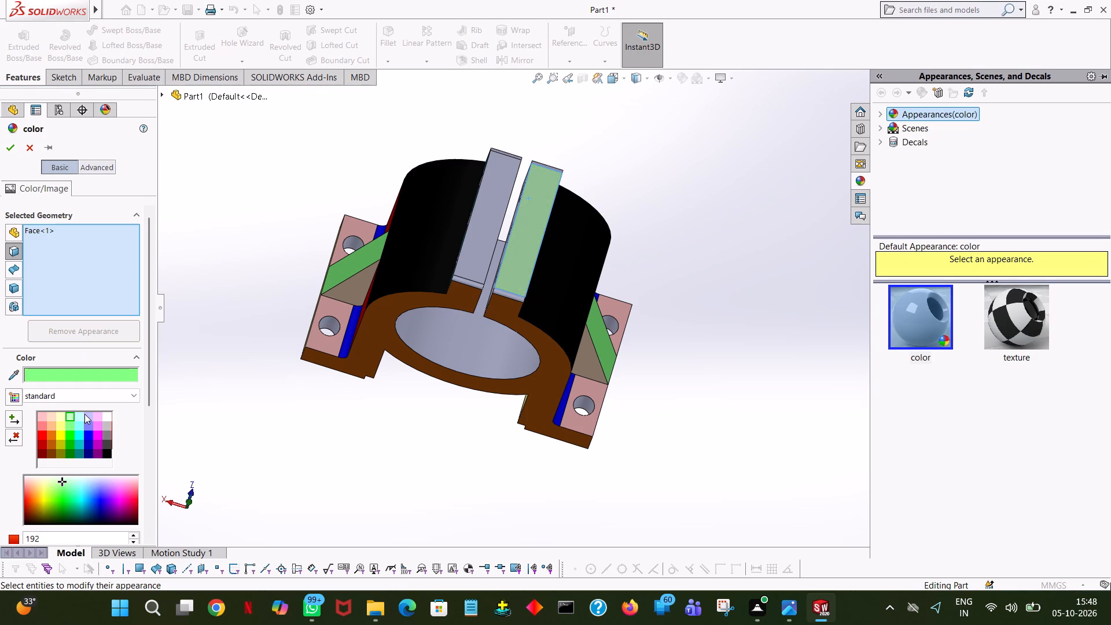
click(76, 412)
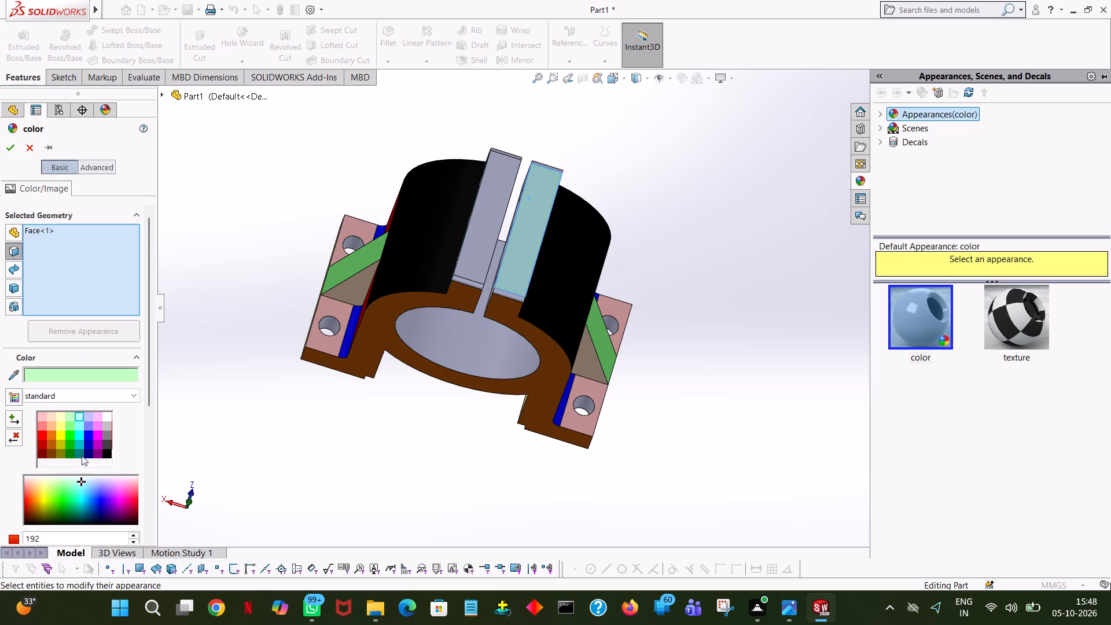
click(81, 451)
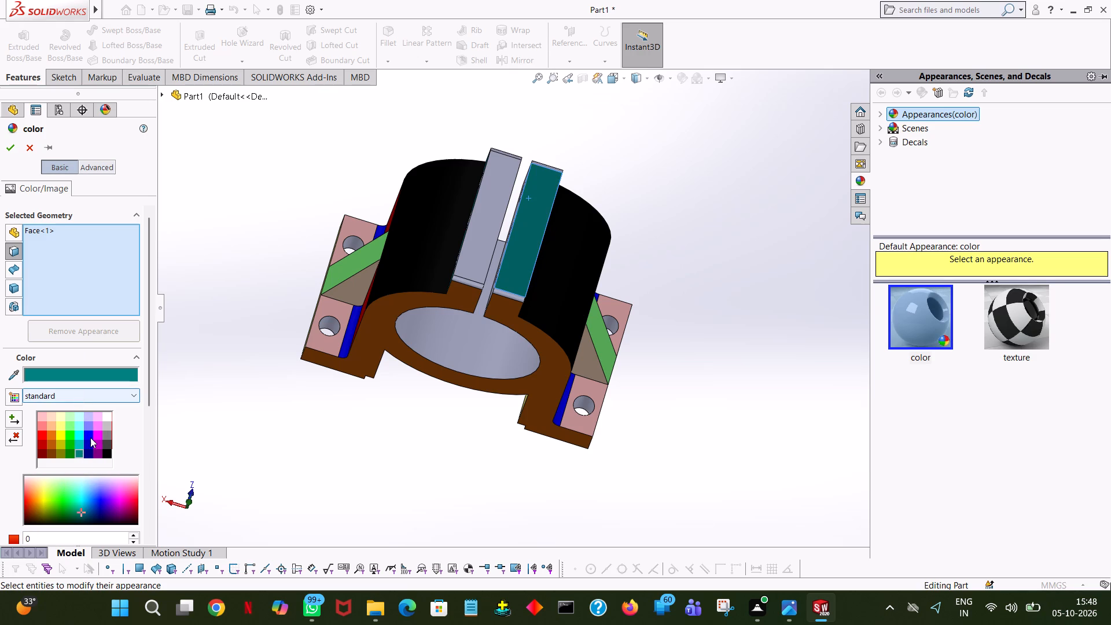
click(82, 417)
click(482, 242)
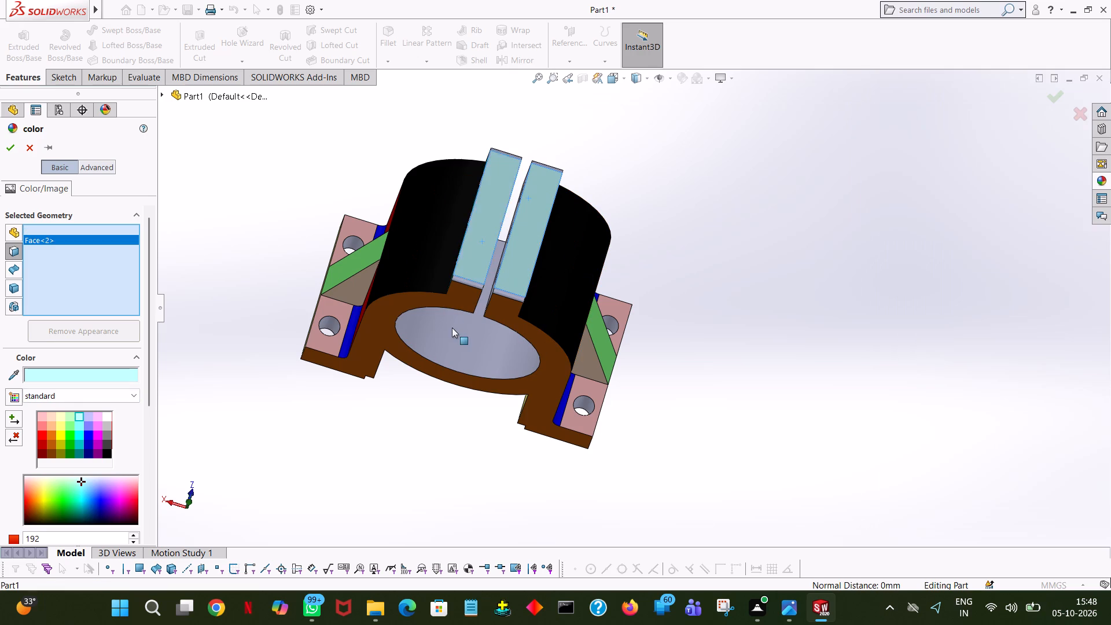
middle_drag(461, 332, 504, 206)
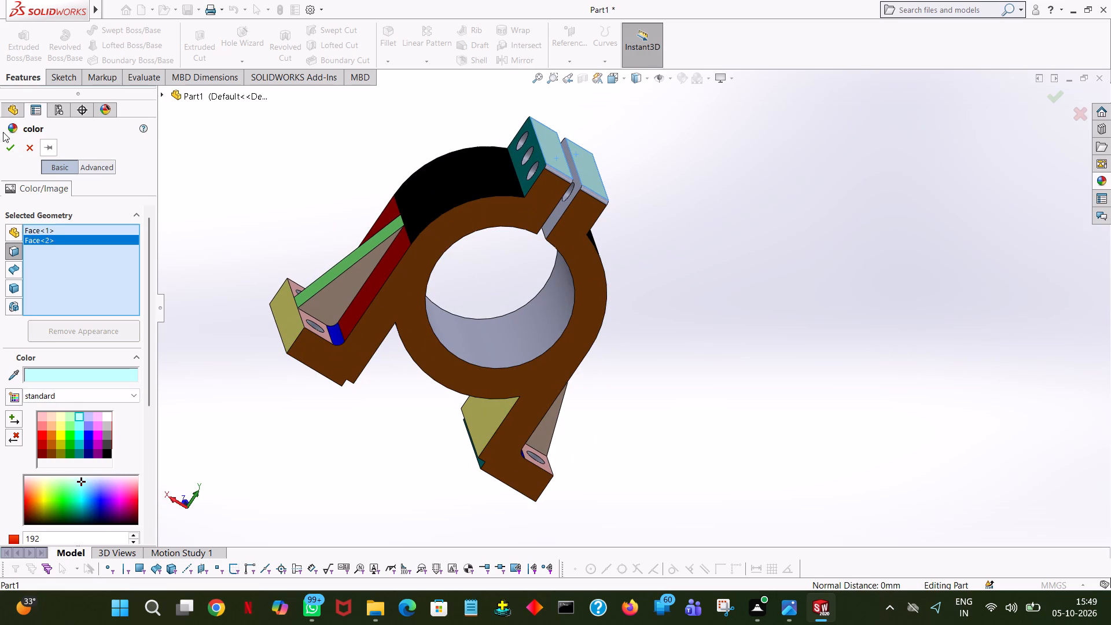
click(9, 142)
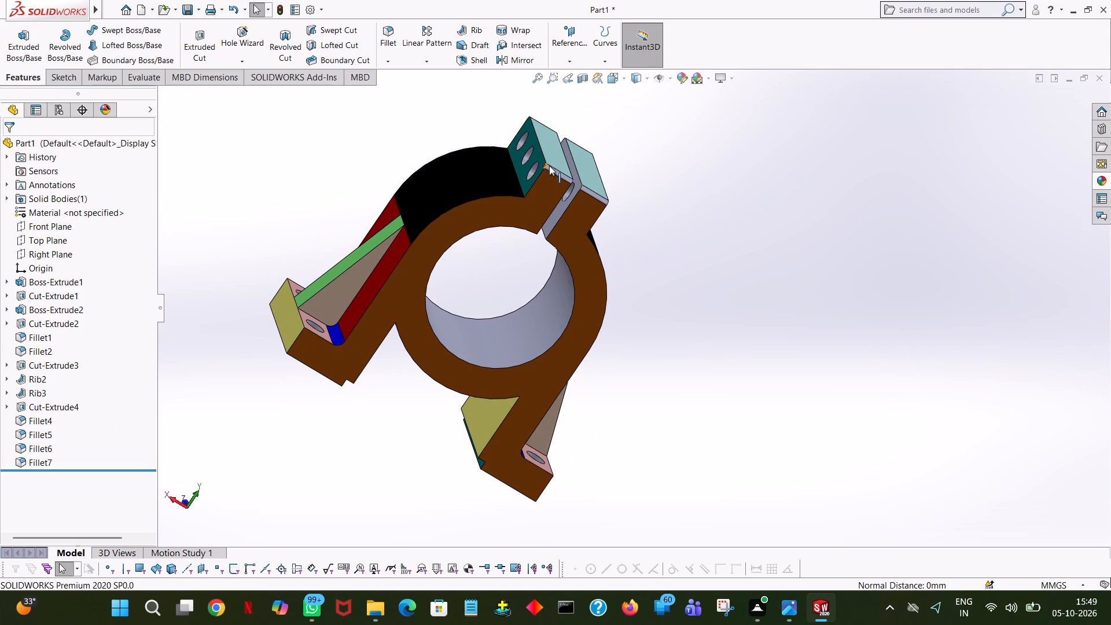
Colour the four small fillet faces at the front and back ends of the boss's top faces black.
click(556, 171)
click(657, 119)
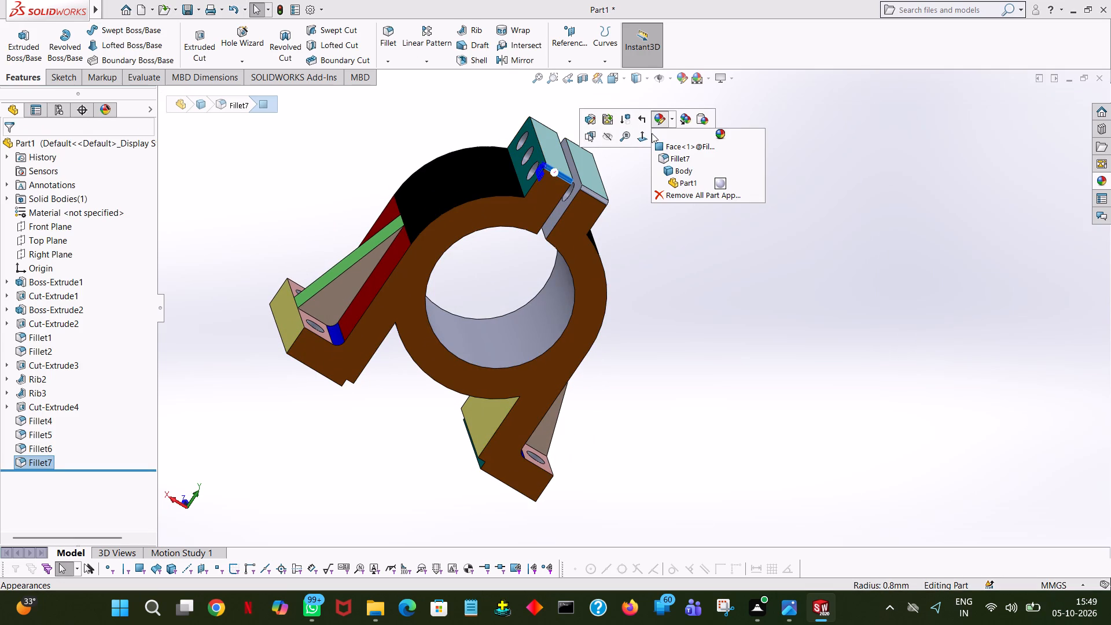
click(656, 145)
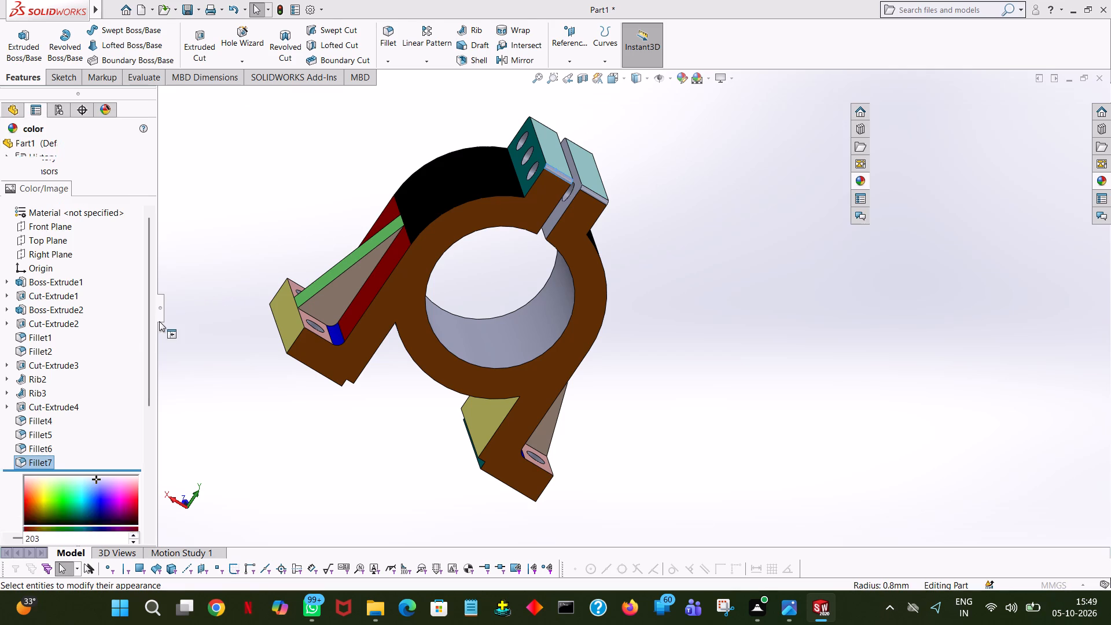
click(104, 451)
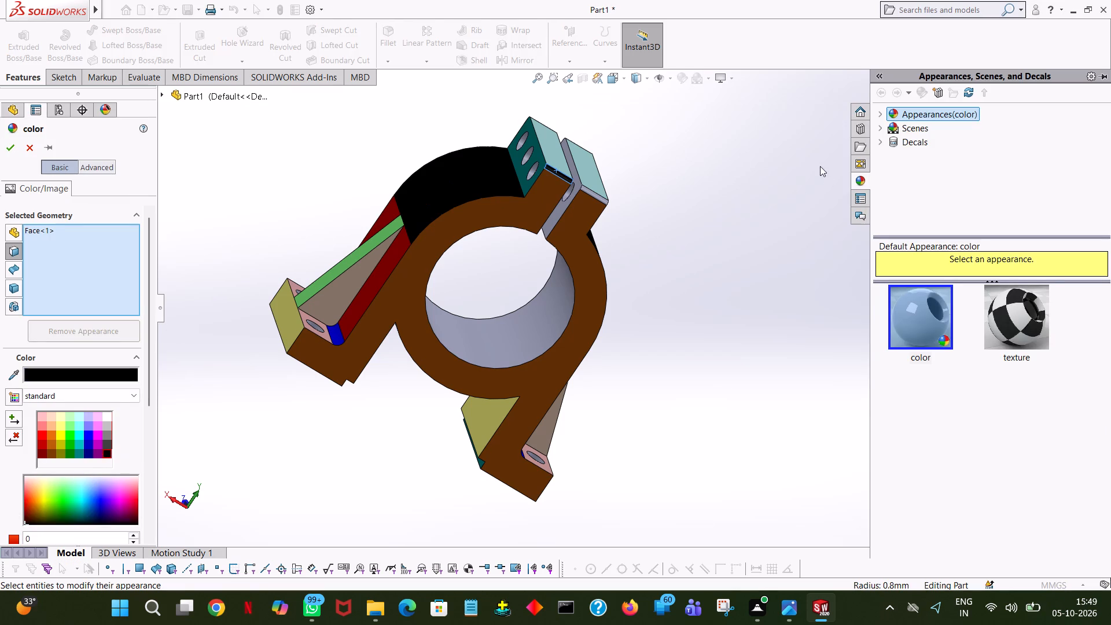
click(593, 194)
middle_drag(624, 130, 672, 198)
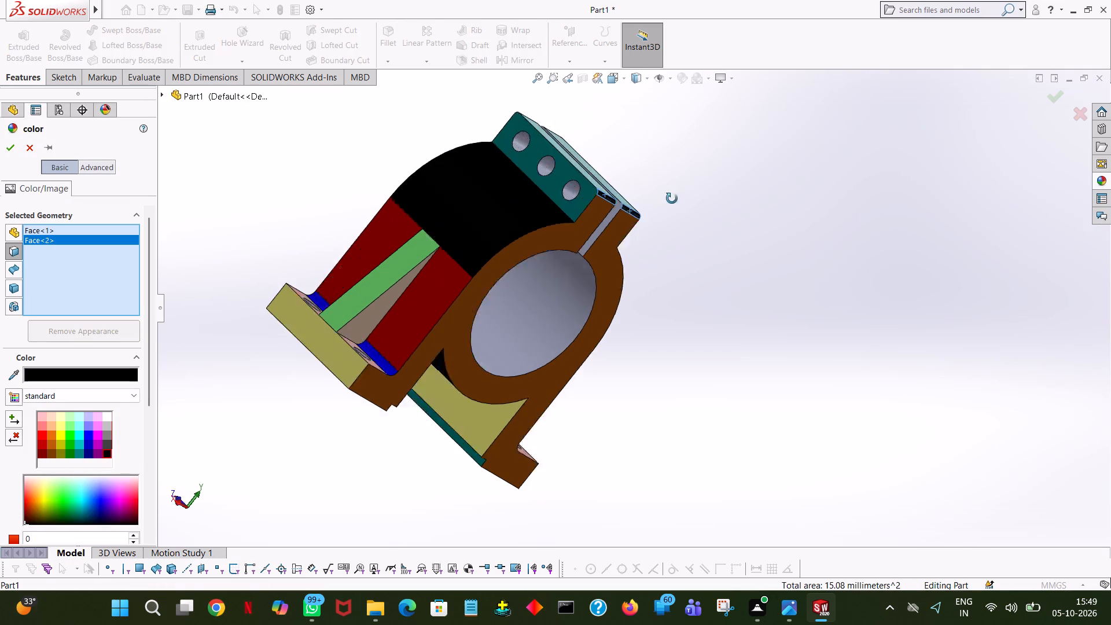
middle_drag(672, 198, 714, 424)
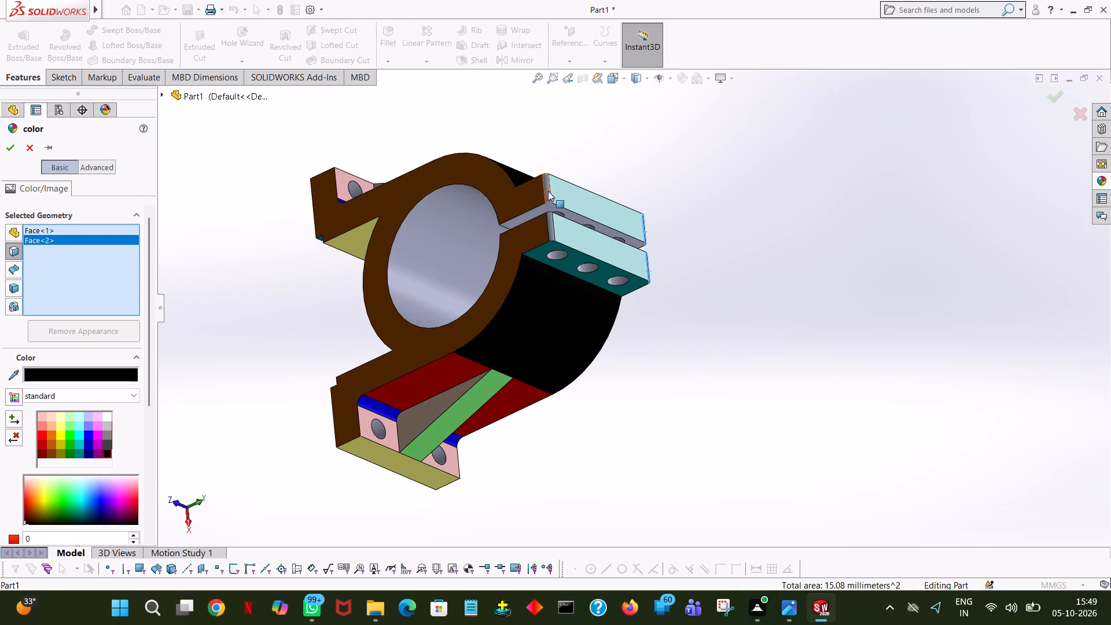
click(548, 191)
click(550, 236)
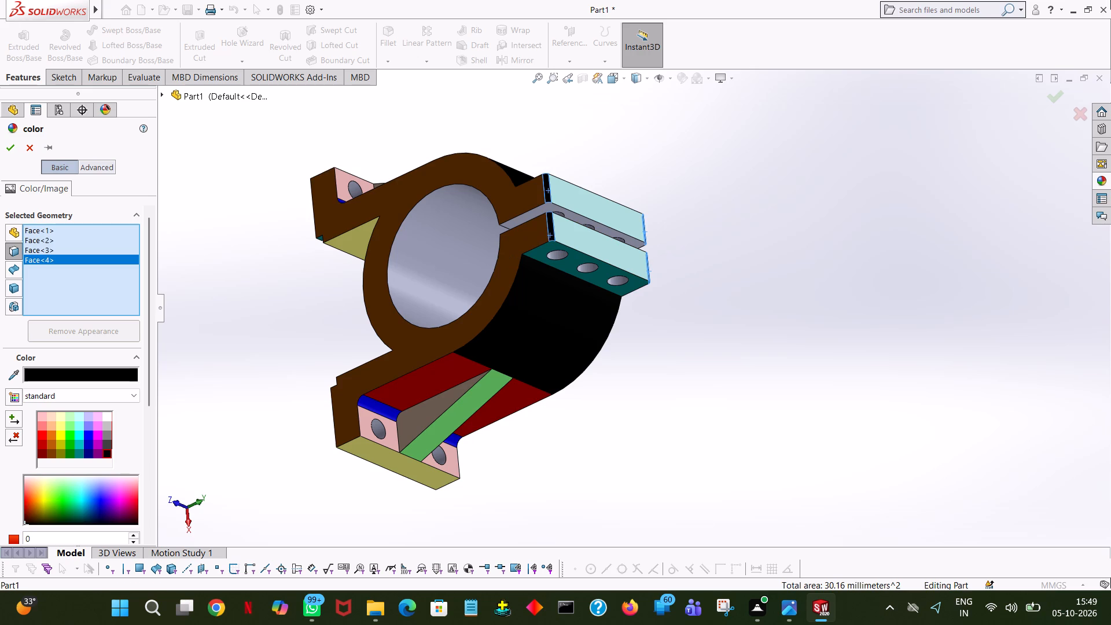
click(9, 148)
click(886, 269)
Colour the two facing inner walls of the boss's slot and the large cylindrical bore red from the standard swatches.
middle_drag(764, 205, 724, 196)
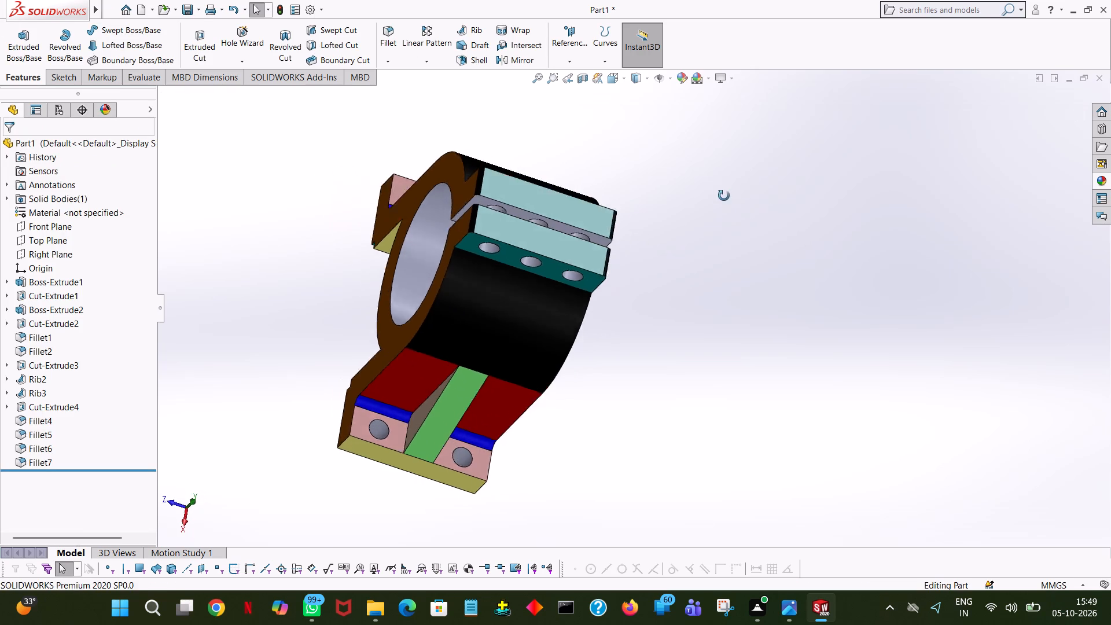
middle_drag(724, 196, 650, 138)
middle_drag(650, 152, 649, 263)
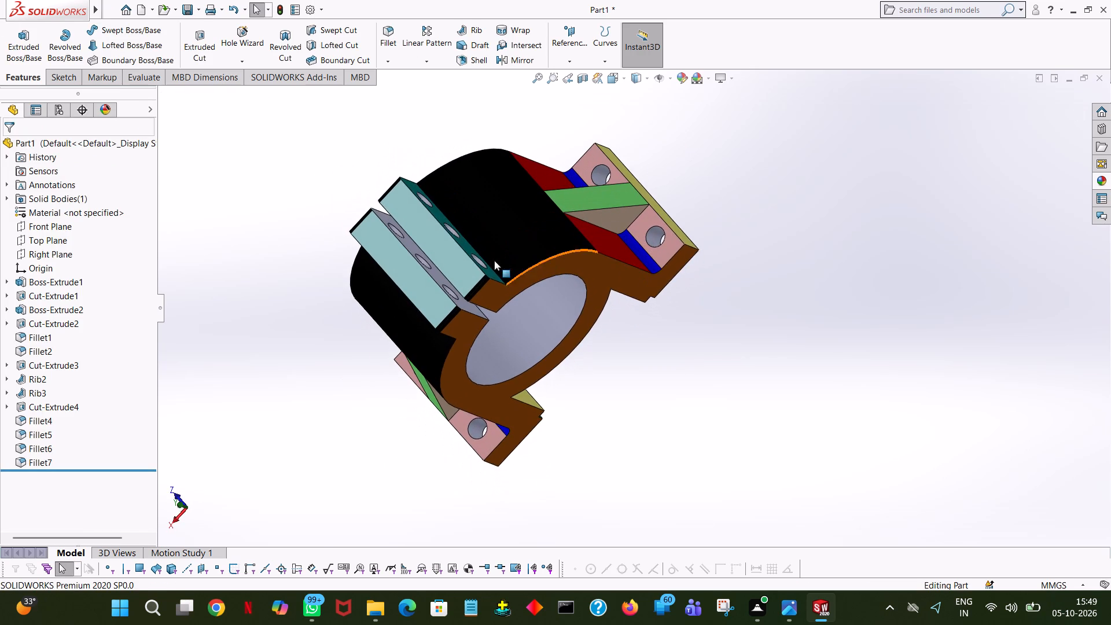
click(461, 299)
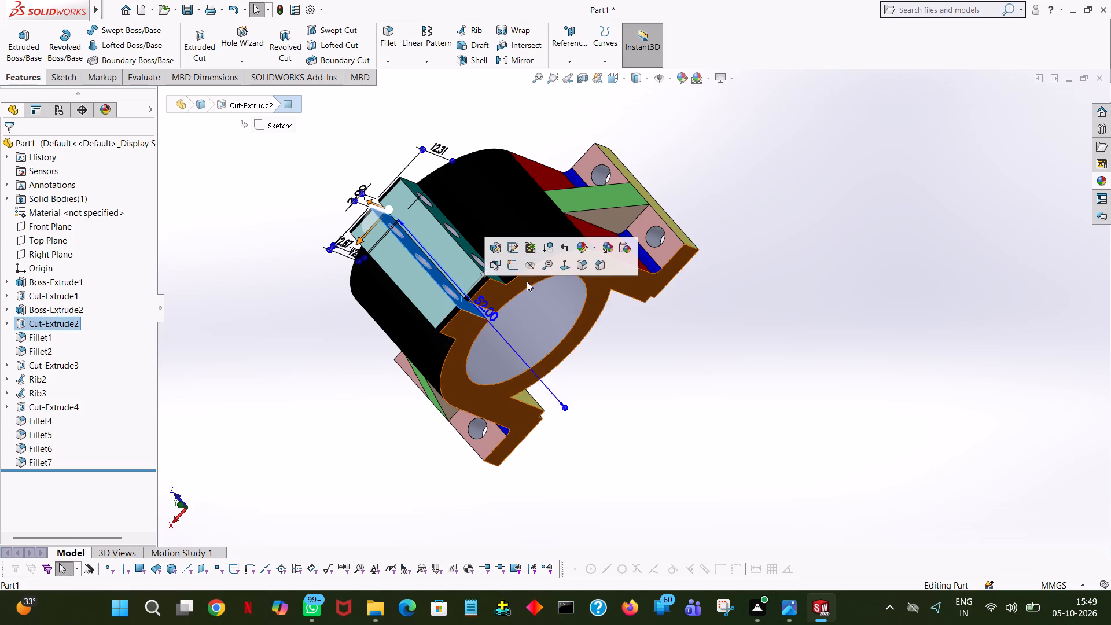
click(583, 247)
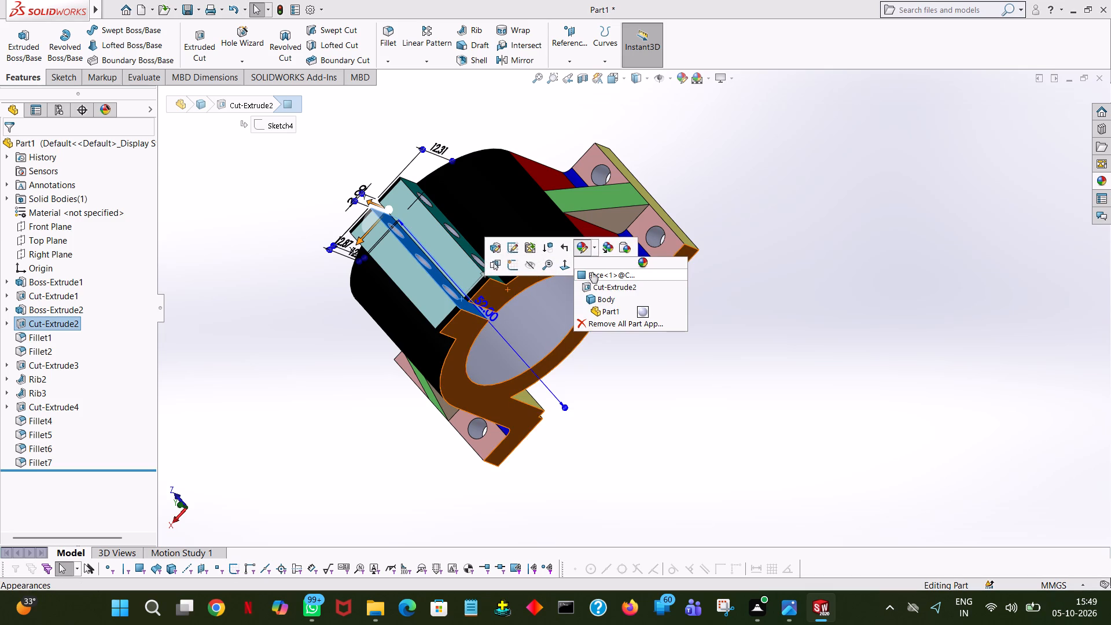
click(592, 272)
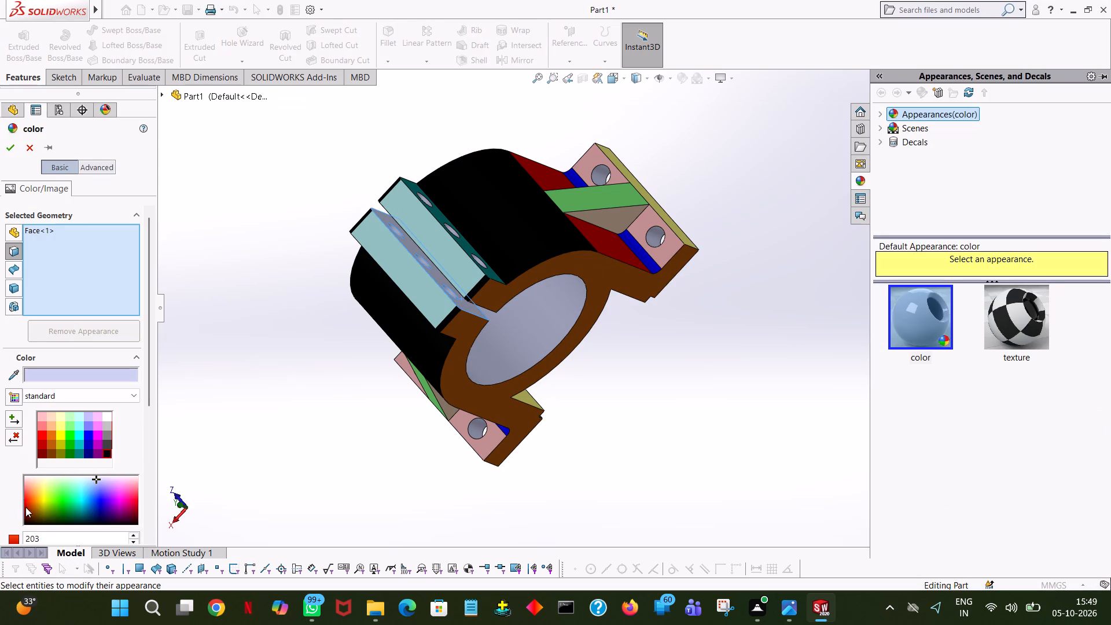
click(46, 444)
middle_drag(532, 311, 554, 210)
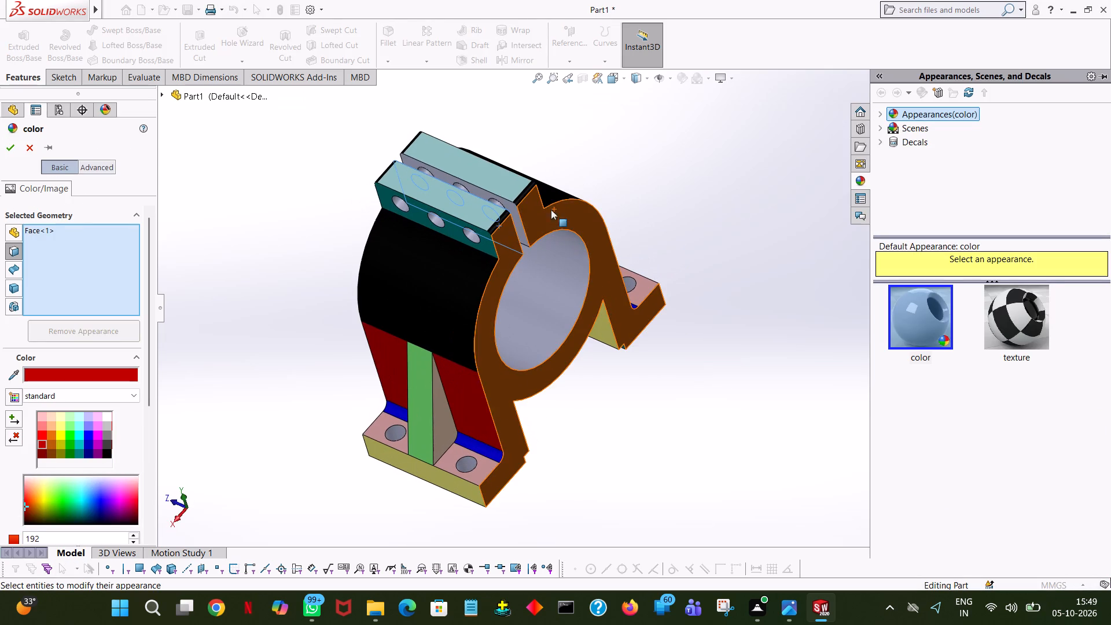
click(522, 231)
middle_drag(554, 304, 513, 269)
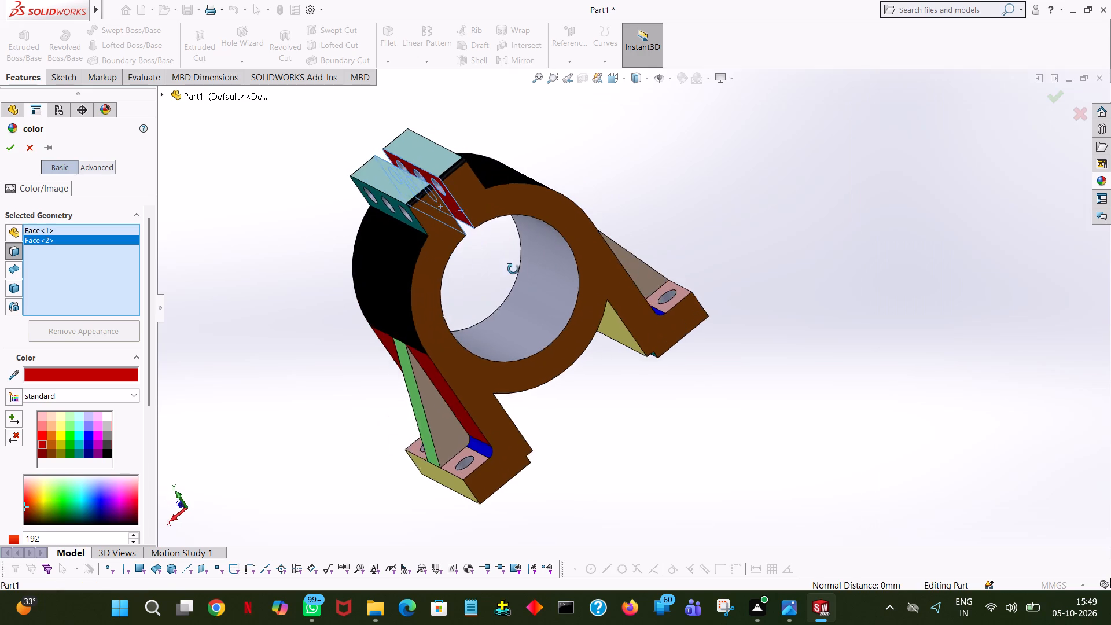
middle_drag(513, 269, 494, 253)
middle_drag(474, 234, 445, 255)
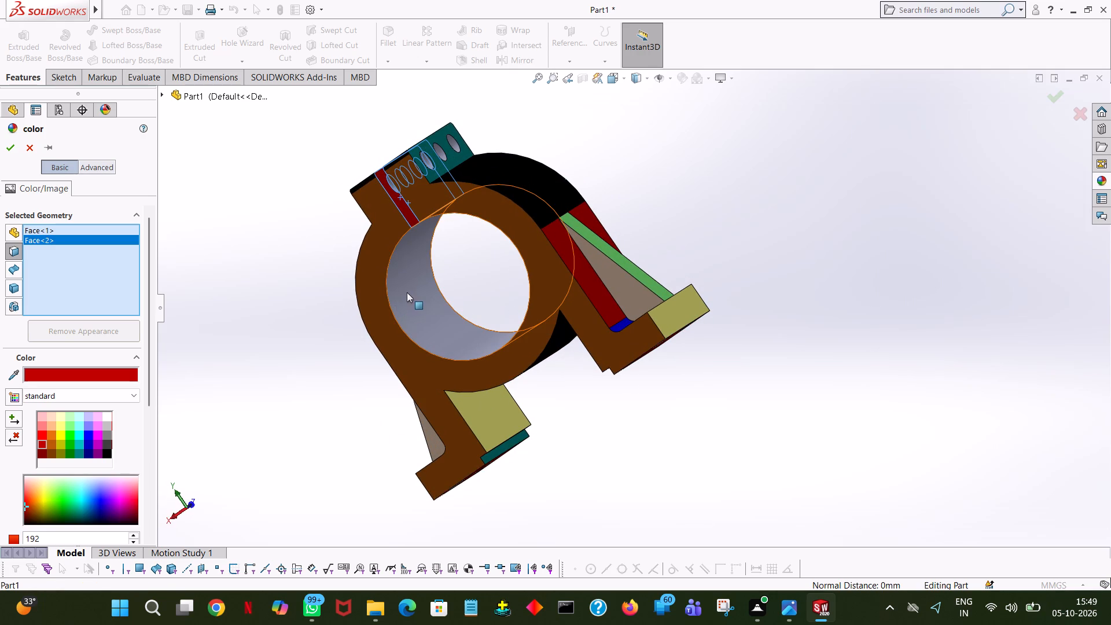
click(407, 292)
click(12, 152)
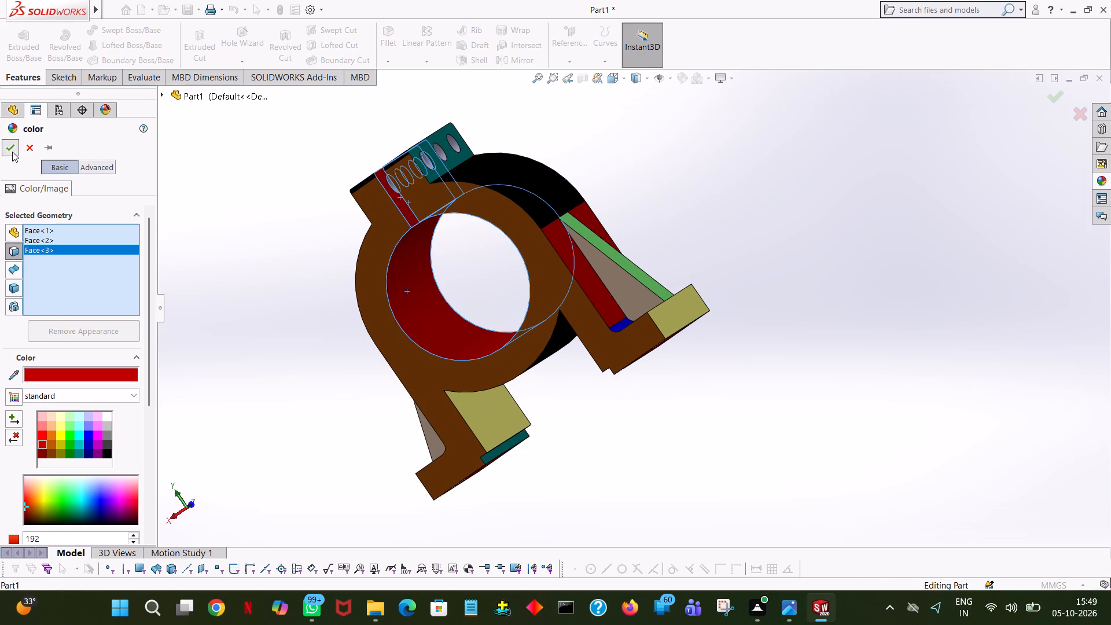
click(260, 283)
Set the inner face of one end hole in the slotted boss to standard dark brown, after trying orange, pale orange and green.
middle_drag(294, 279, 430, 136)
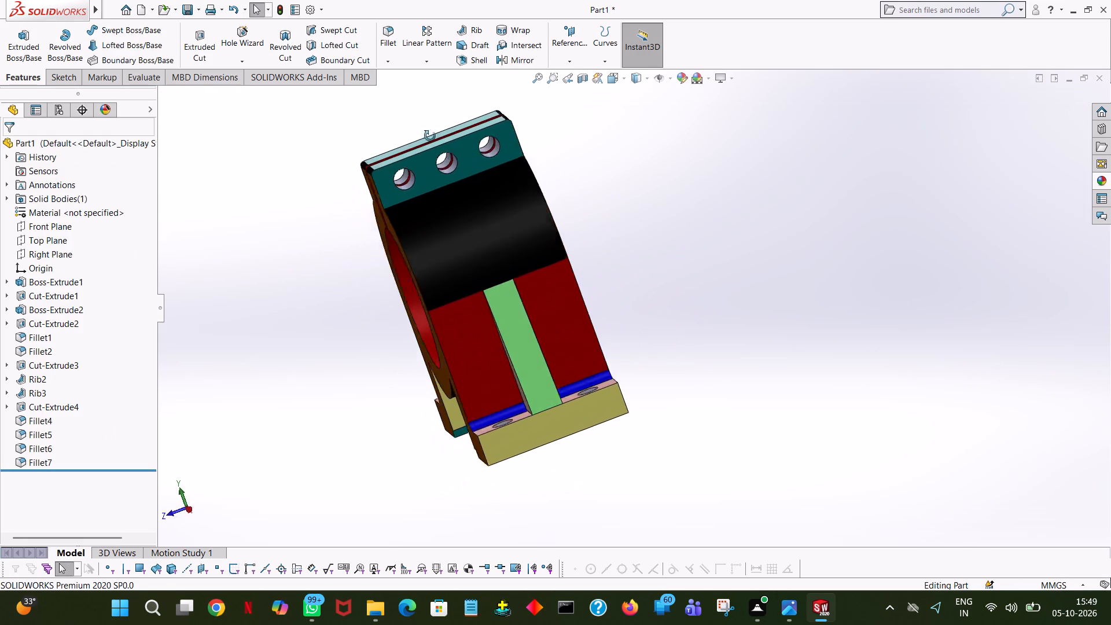
middle_drag(430, 136, 561, 252)
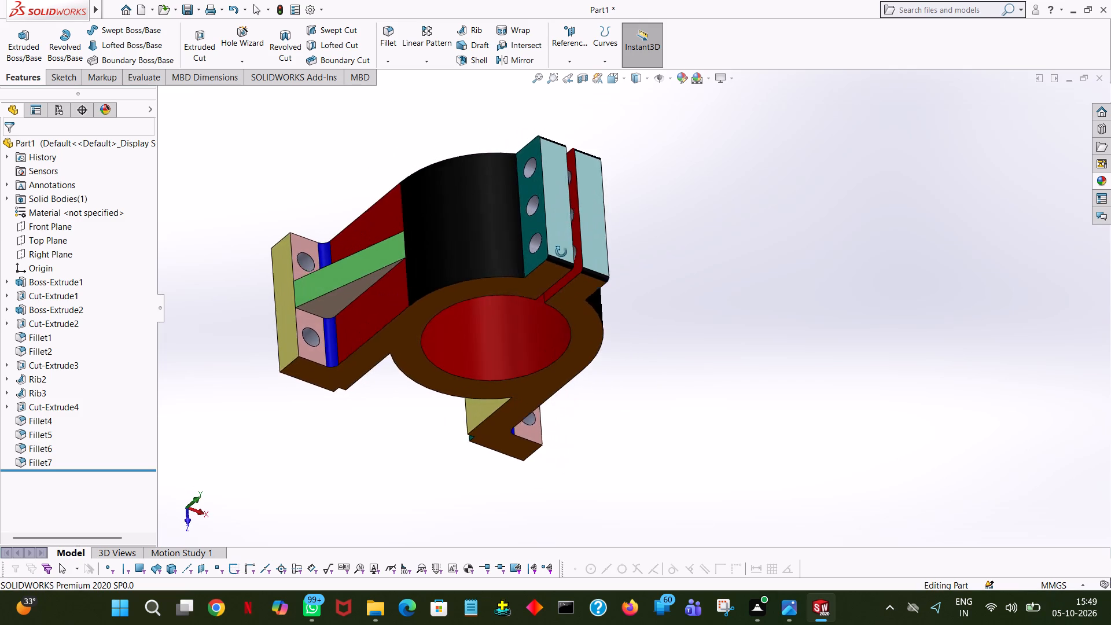
middle_drag(561, 252, 615, 293)
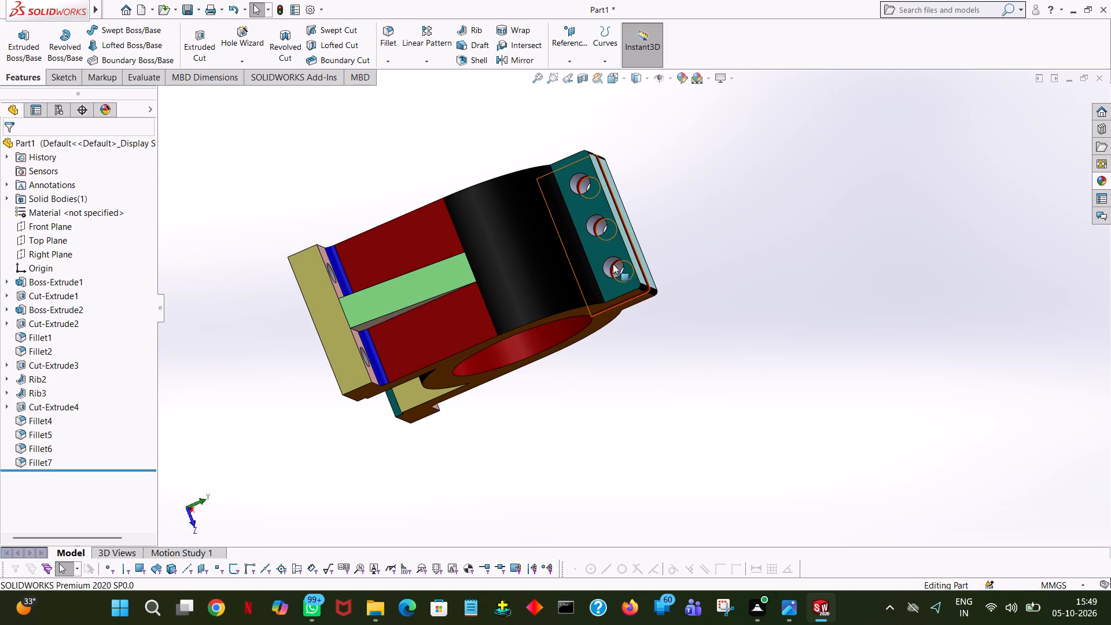
click(611, 264)
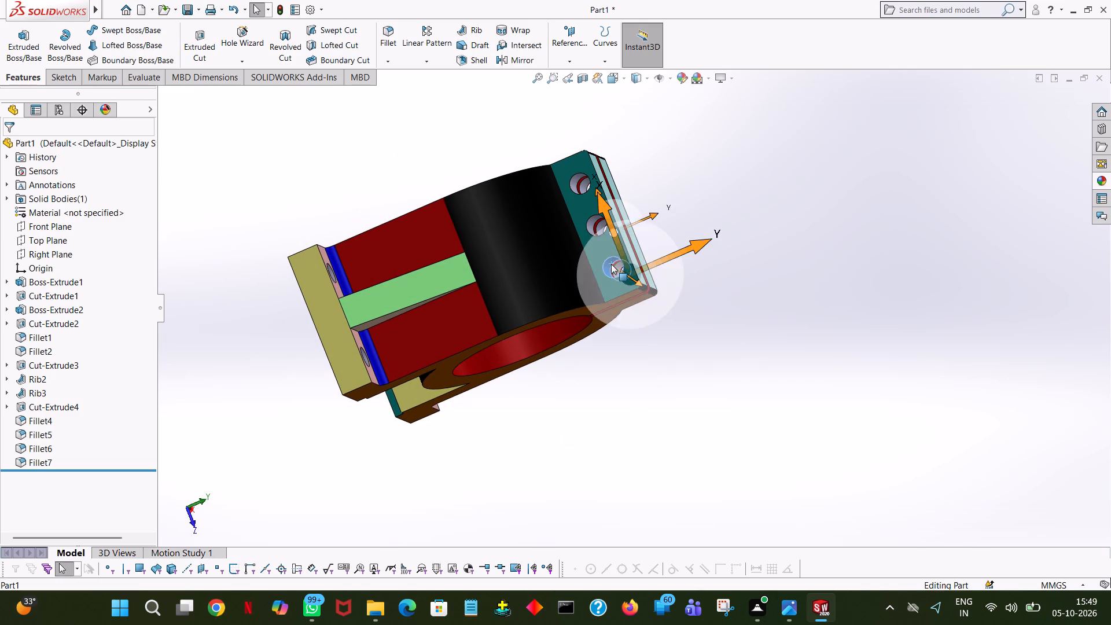
click(734, 211)
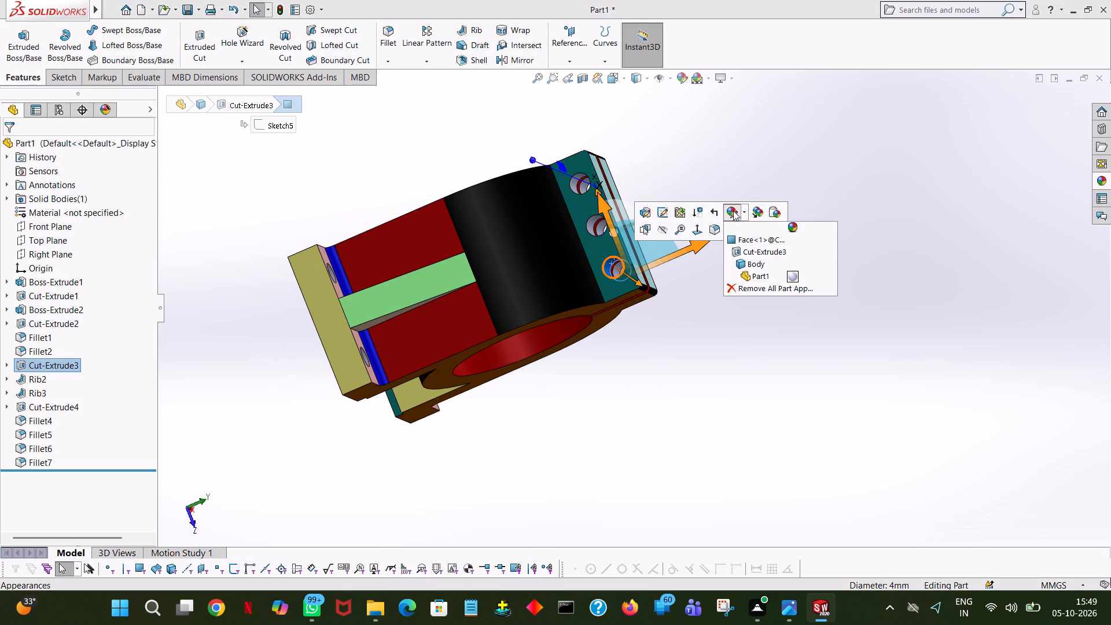
click(756, 236)
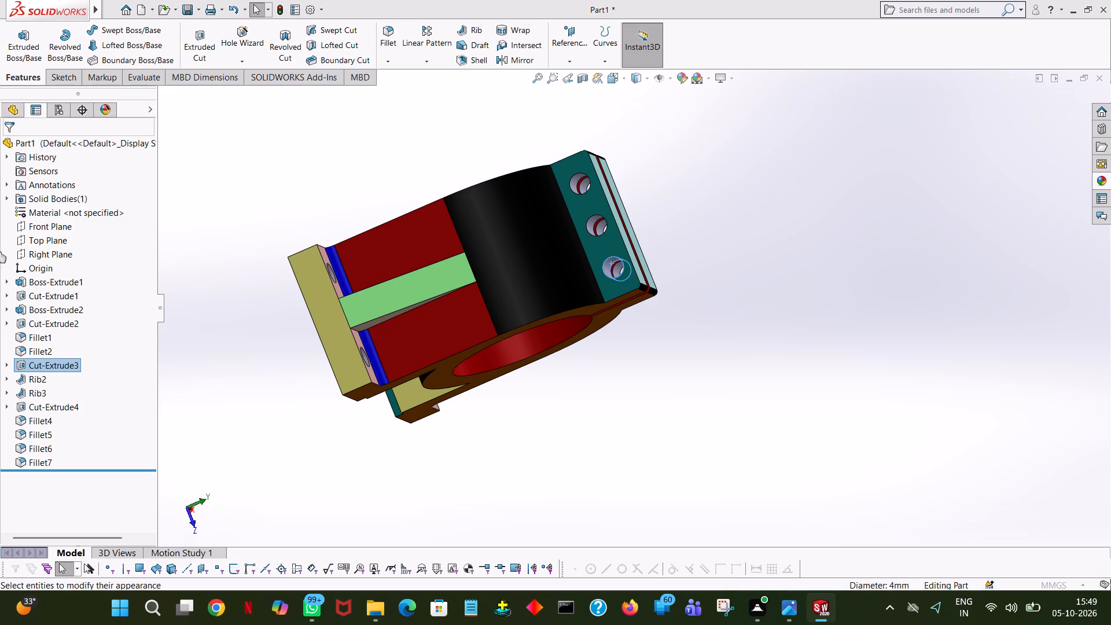
click(50, 438)
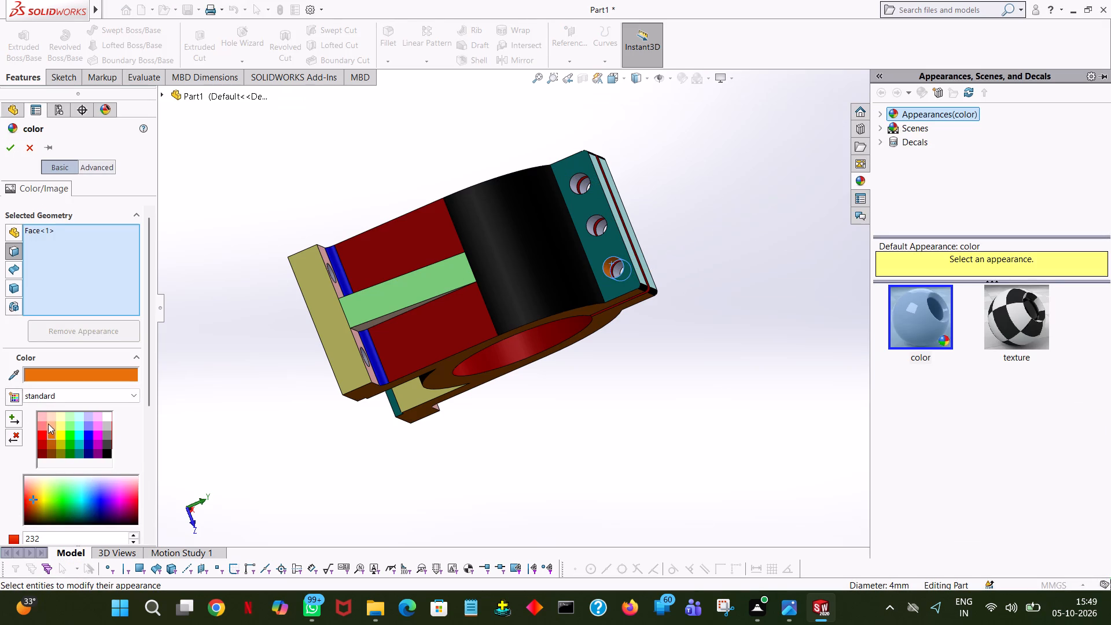
click(47, 423)
click(65, 436)
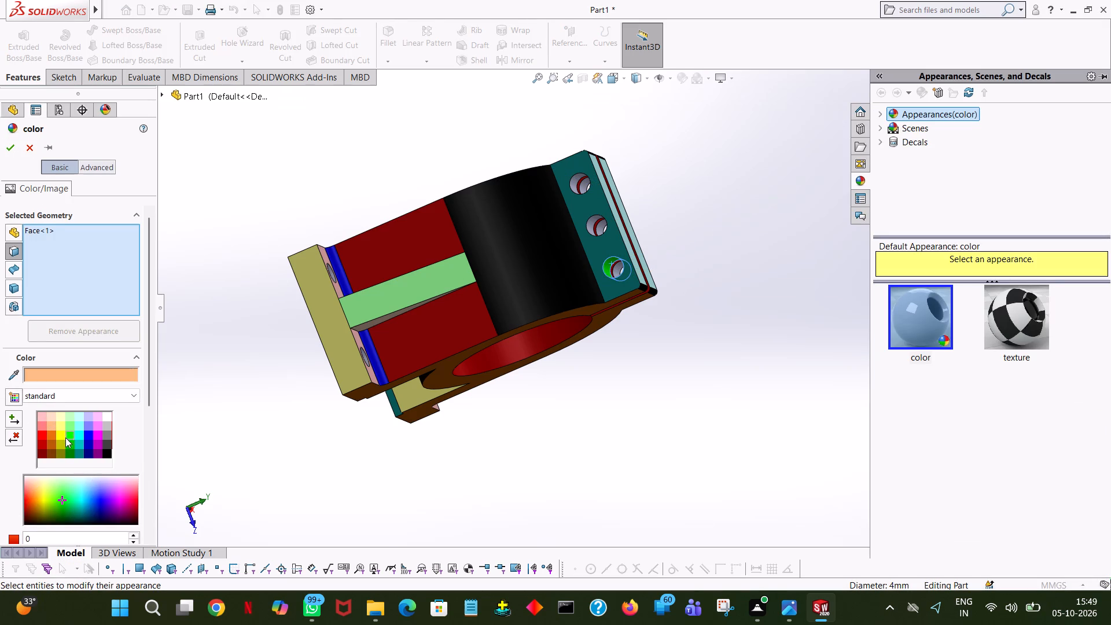
click(54, 444)
click(51, 457)
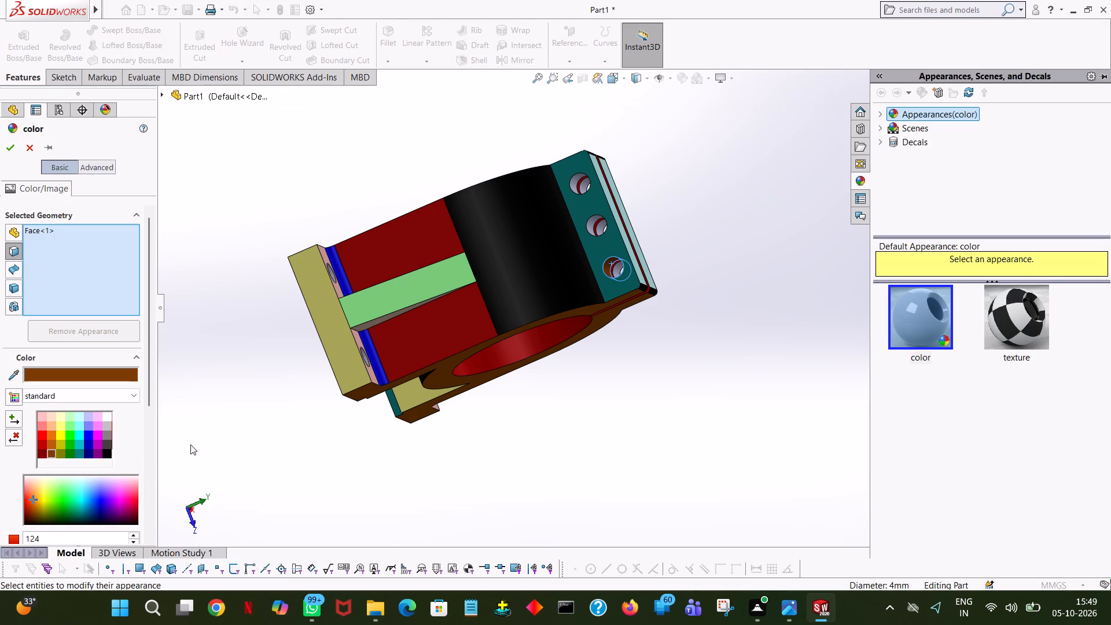
Extend the dark brown colour to the other five hole faces across both halves of the slotted boss.
middle_drag(587, 399, 398, 318)
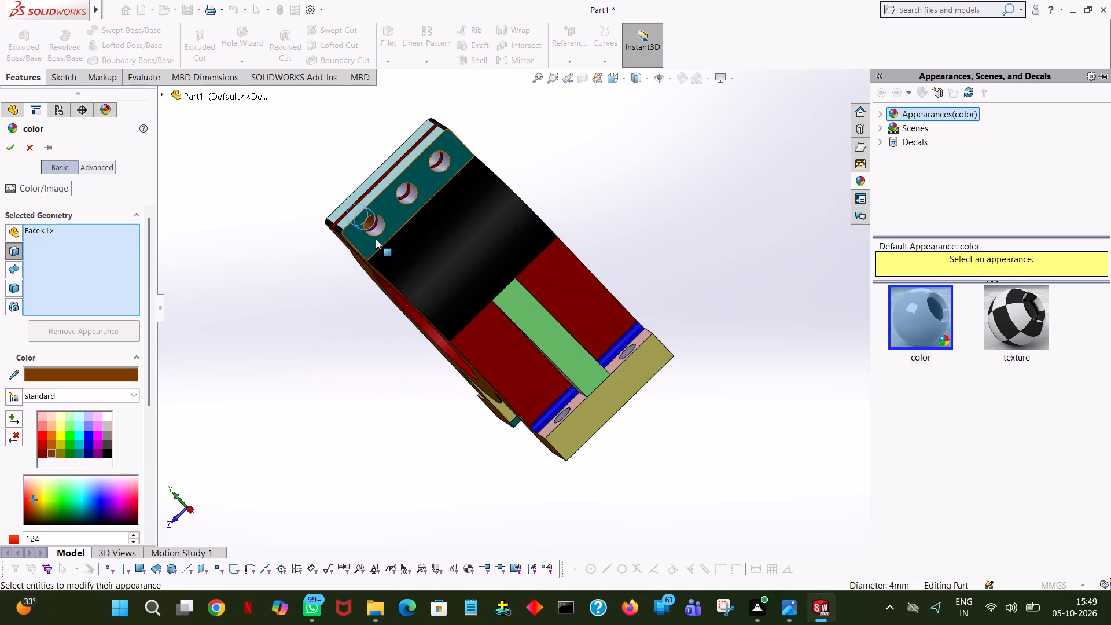
click(376, 230)
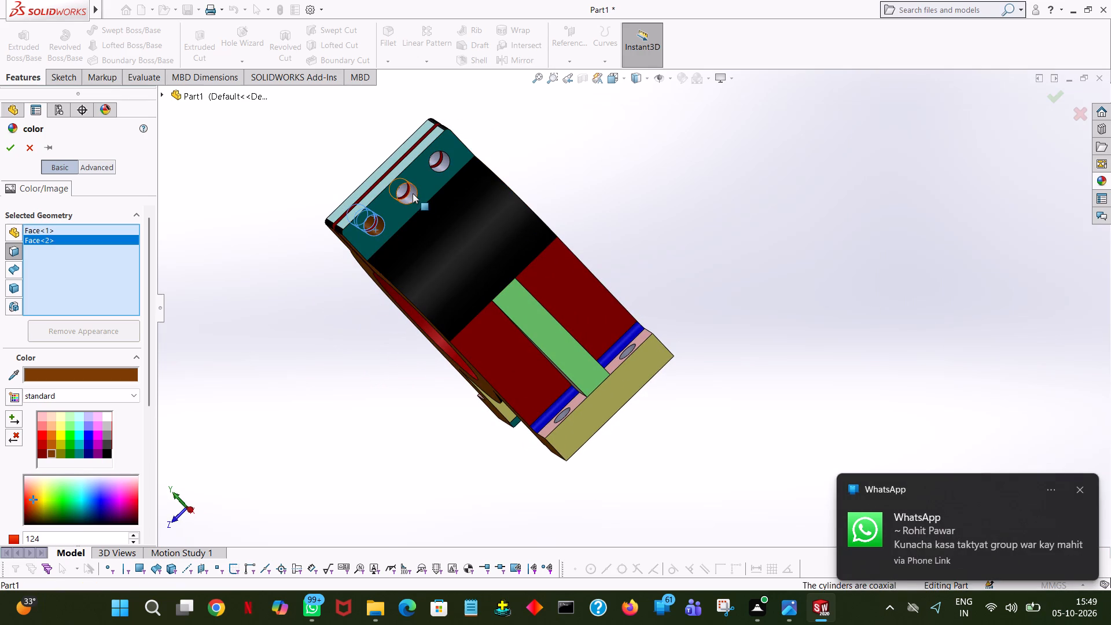
click(413, 193)
middle_drag(377, 152, 487, 314)
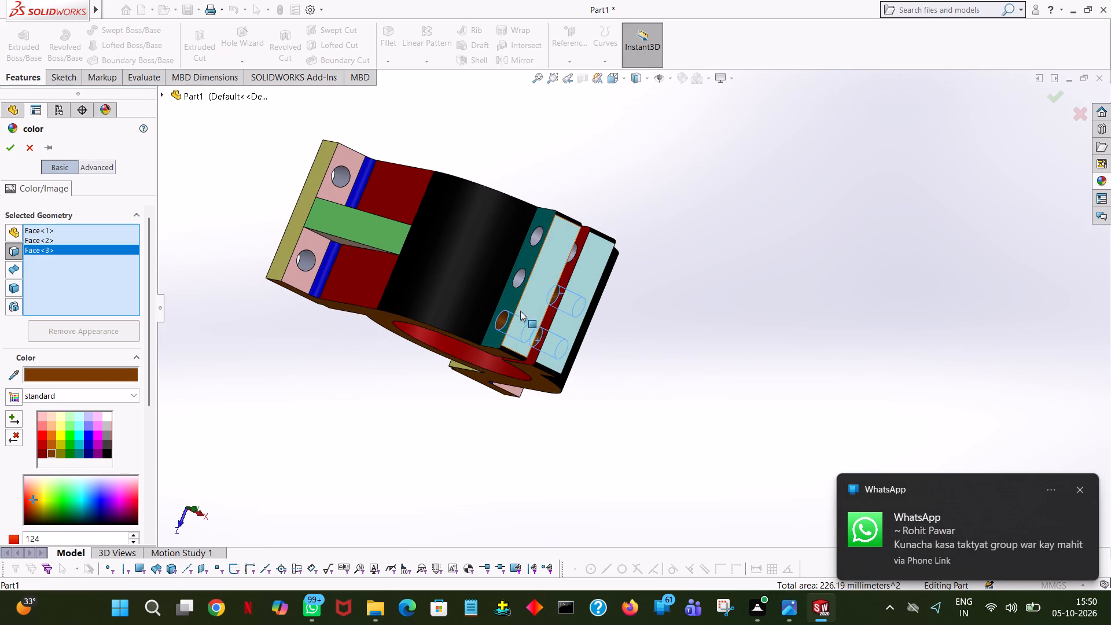
click(519, 277)
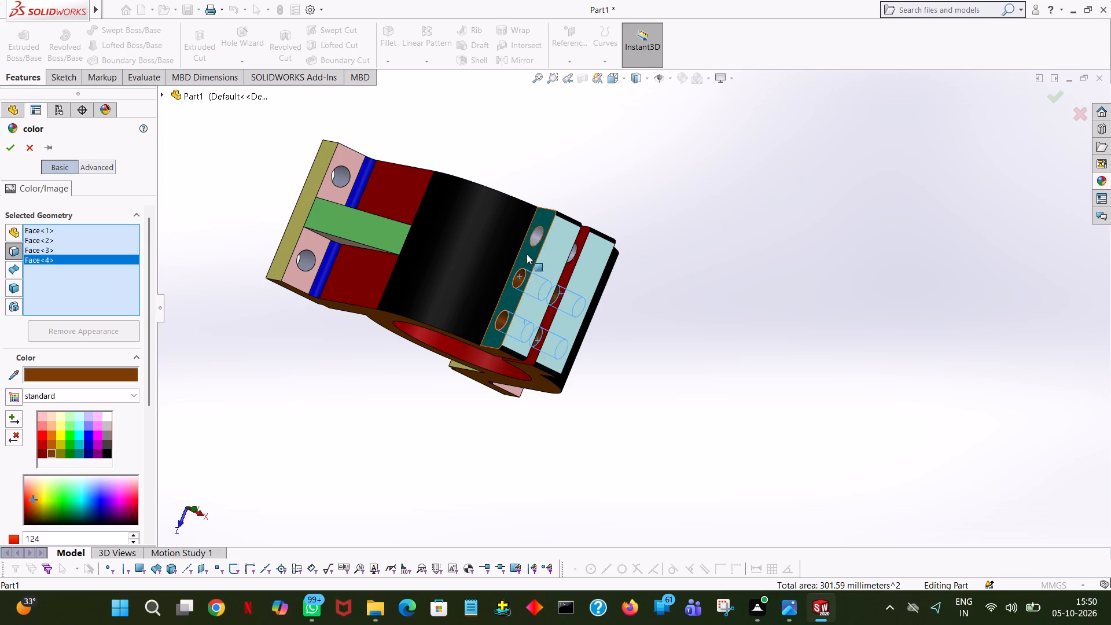
click(538, 233)
middle_drag(635, 318, 579, 267)
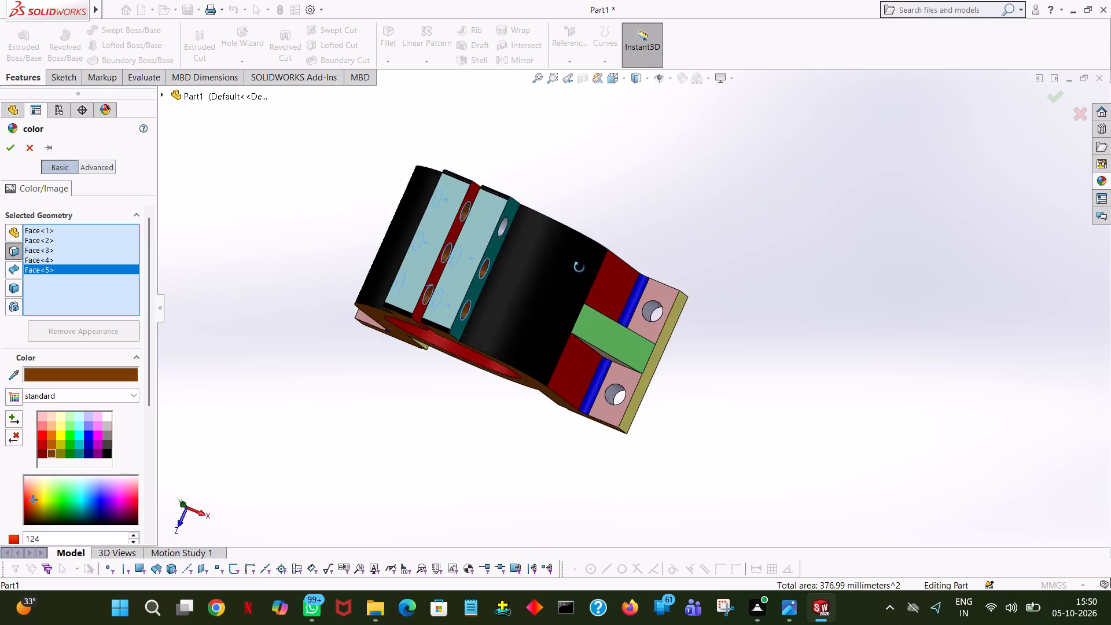
middle_drag(579, 267, 562, 238)
click(473, 204)
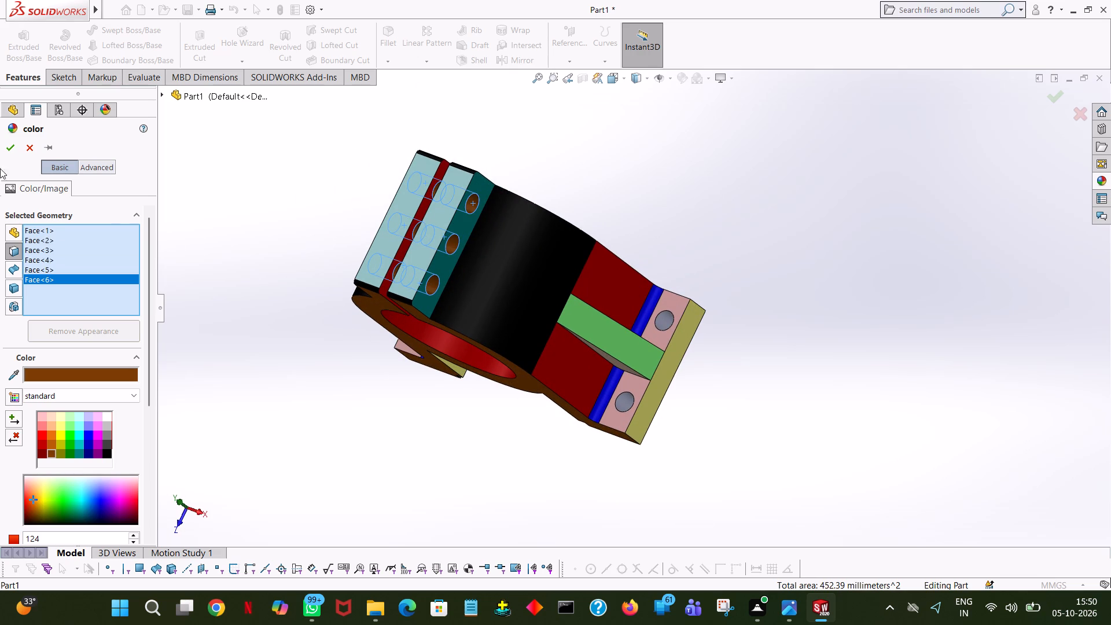
click(14, 139)
click(956, 300)
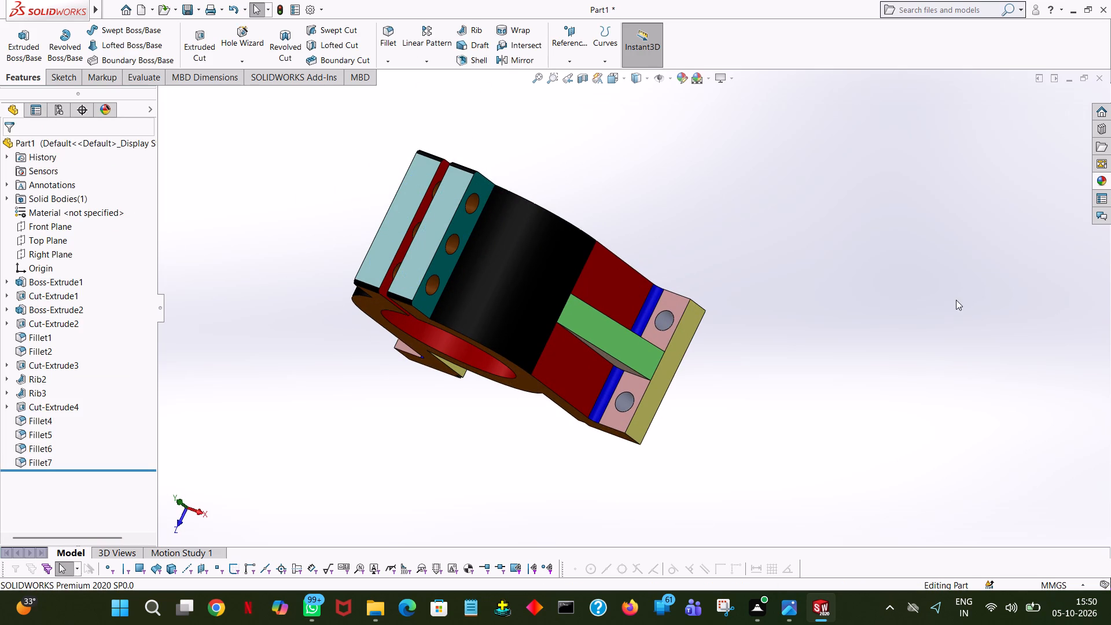
Colour the inner faces of all four flange holes standard medium grey, after trying orange on the first hole.
middle_drag(745, 309, 766, 369)
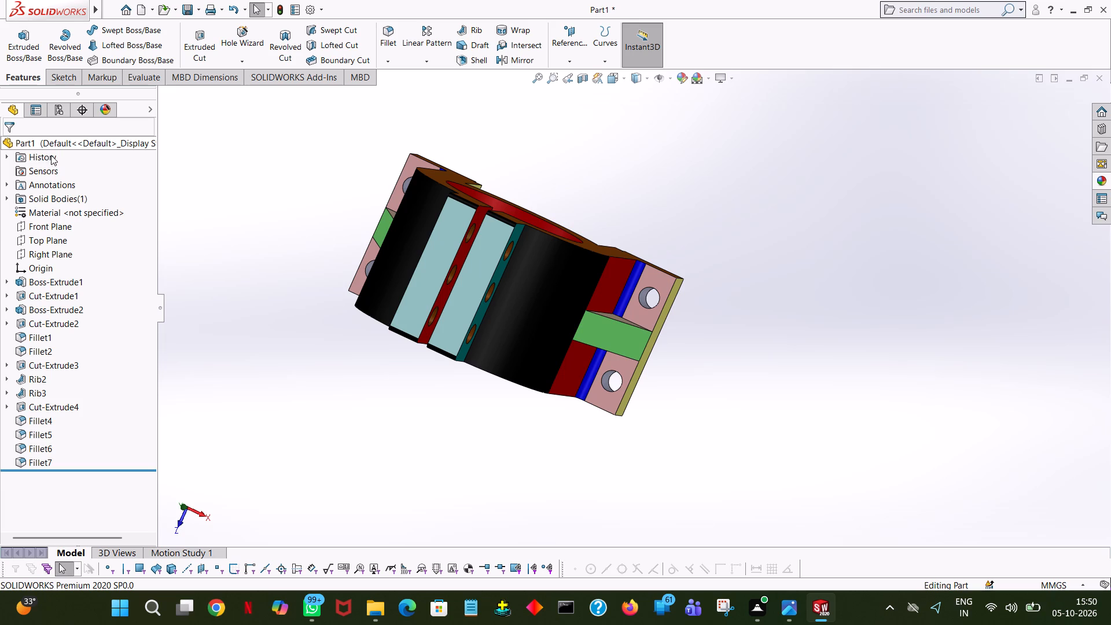
click(649, 291)
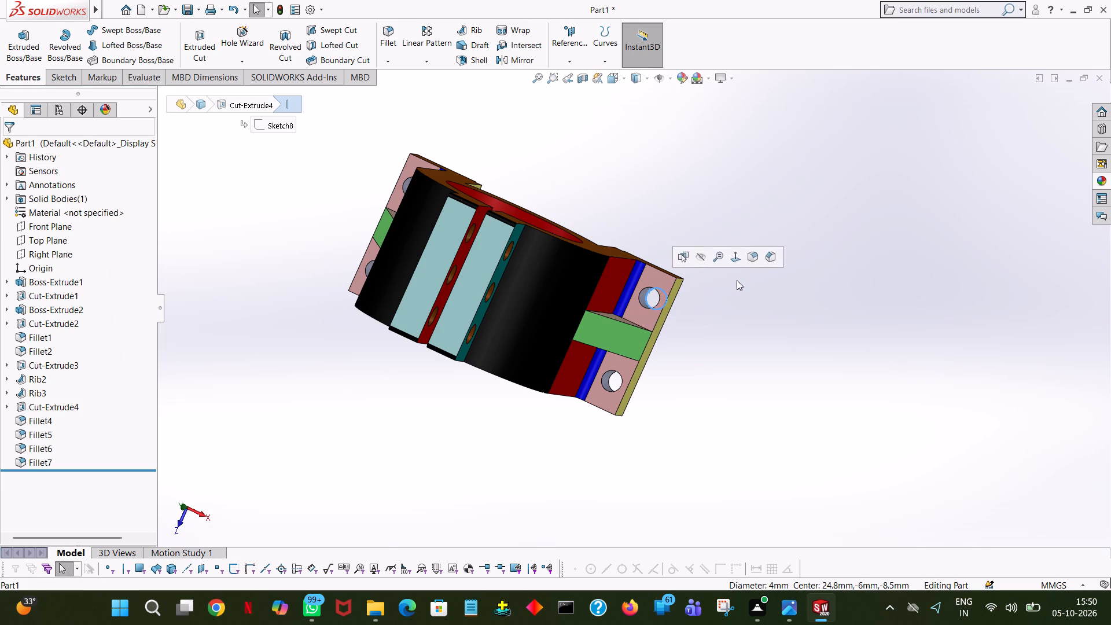
click(650, 295)
click(642, 295)
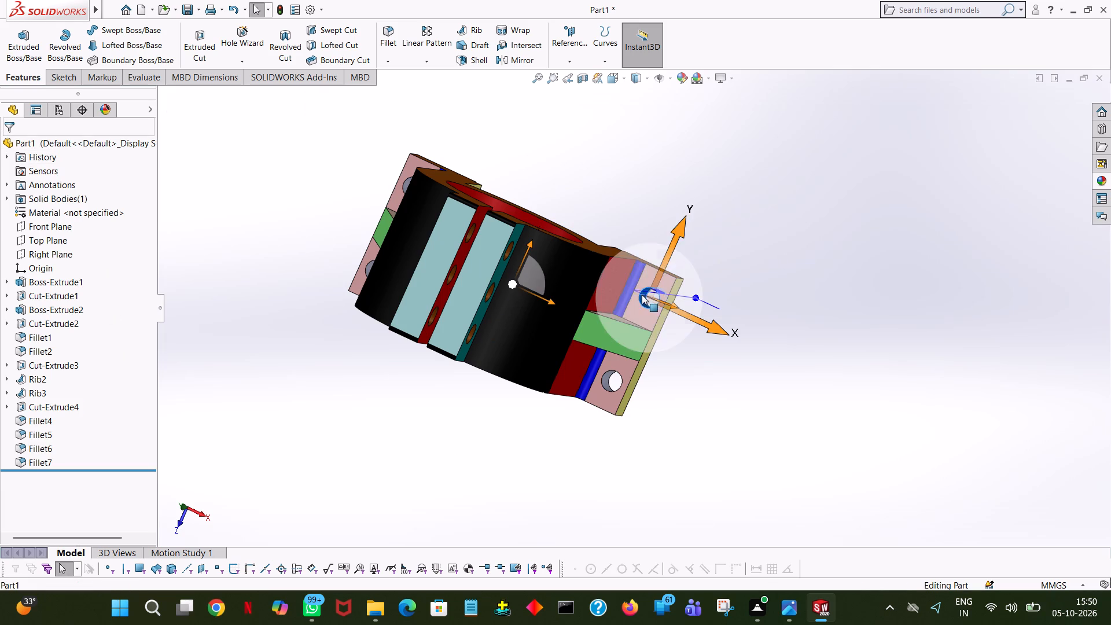
click(756, 241)
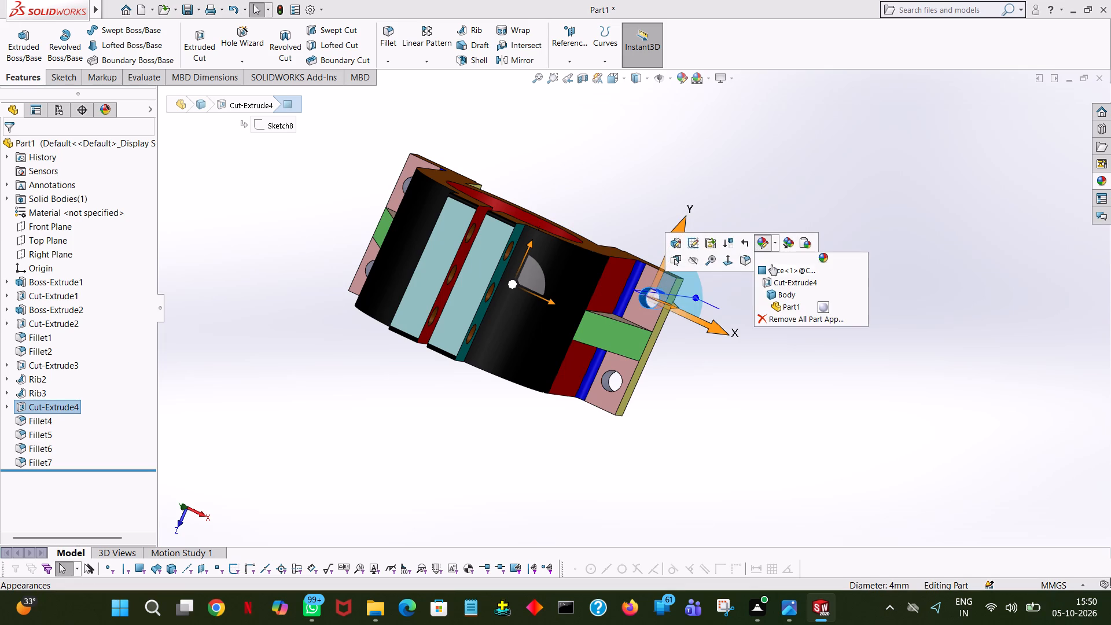
click(772, 271)
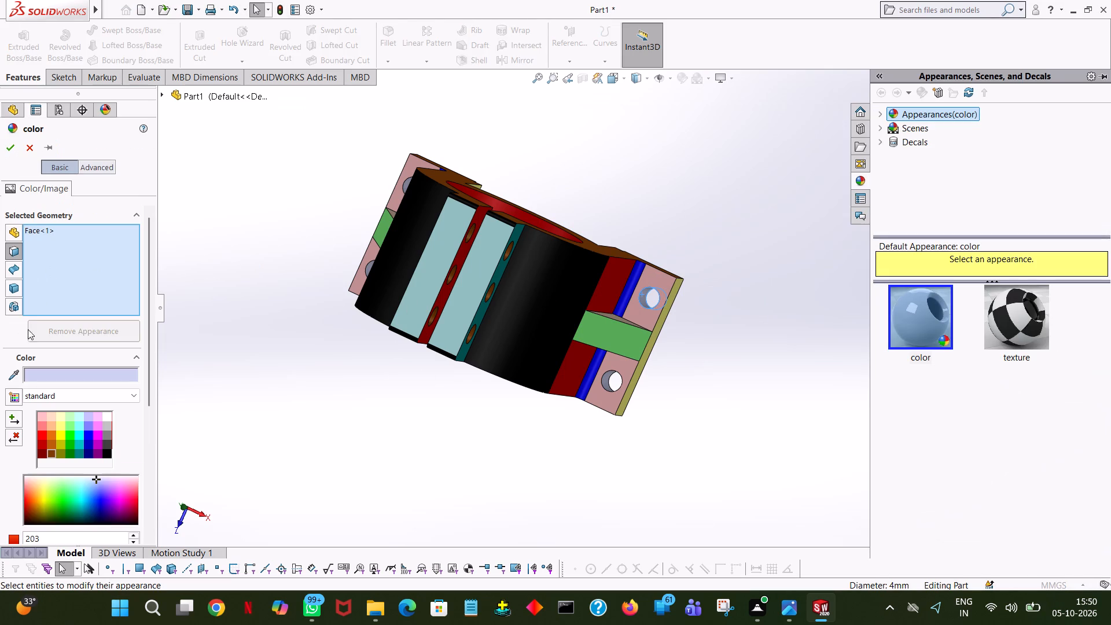
click(51, 436)
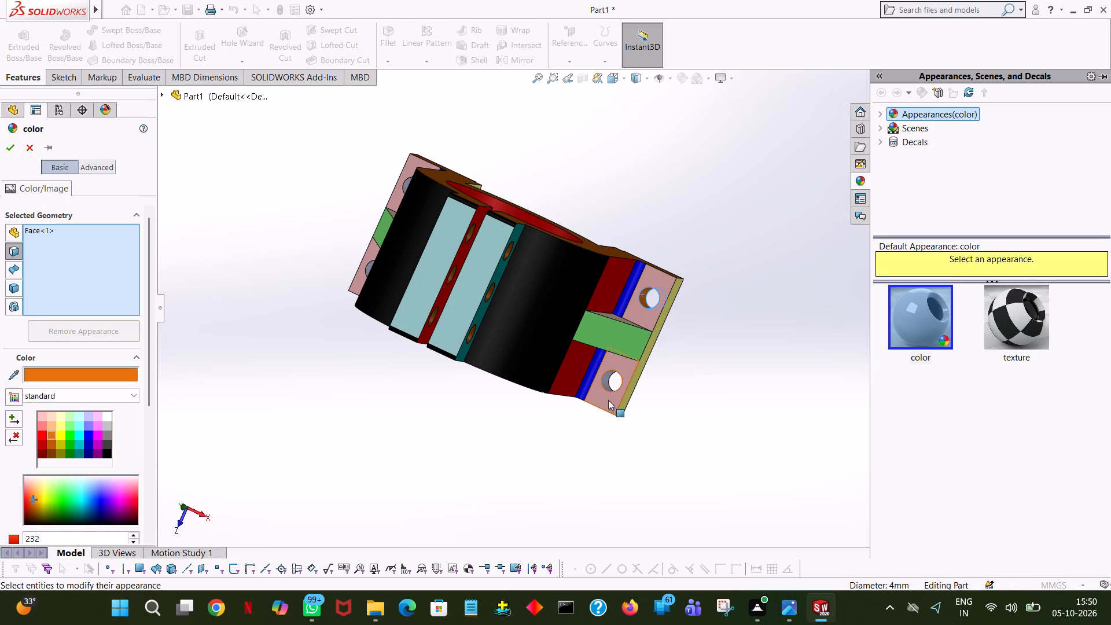
click(106, 437)
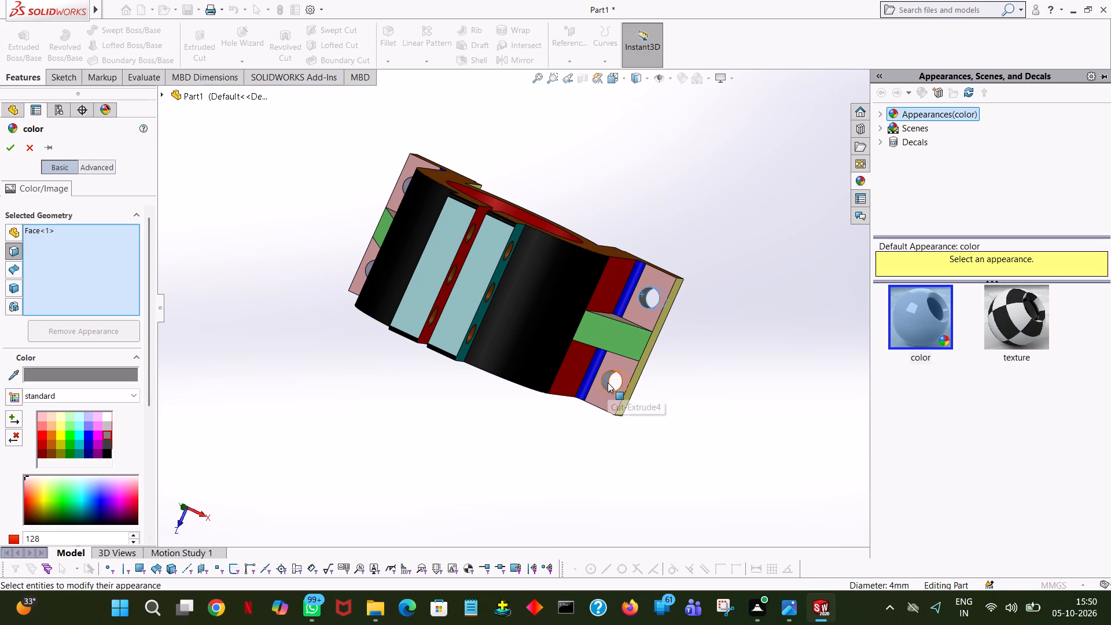
click(608, 383)
middle_drag(260, 305, 285, 383)
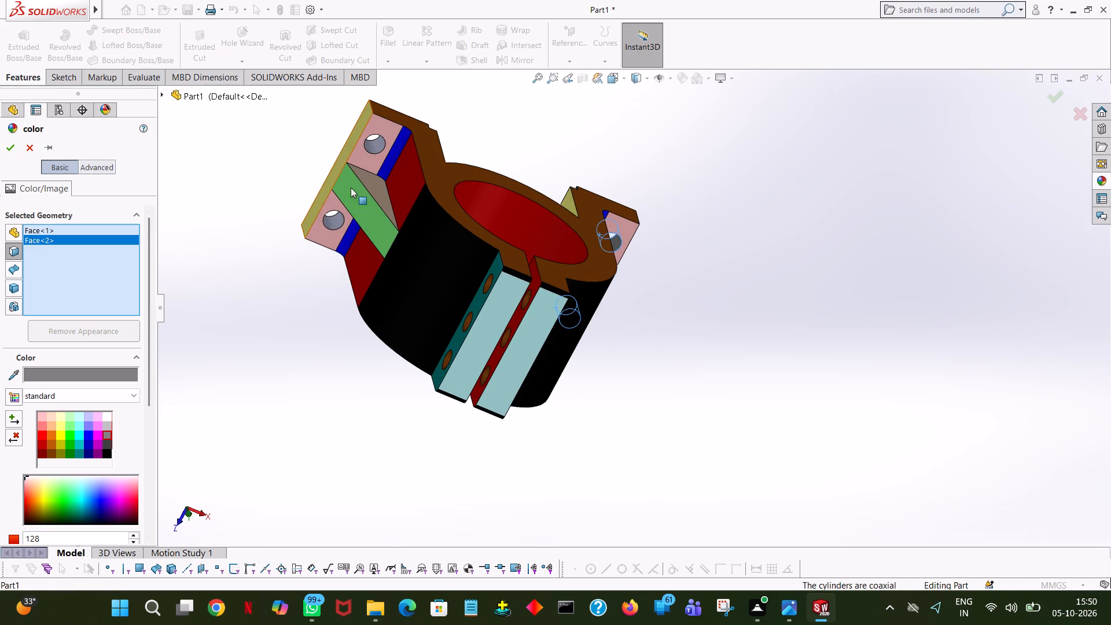
click(334, 215)
click(336, 222)
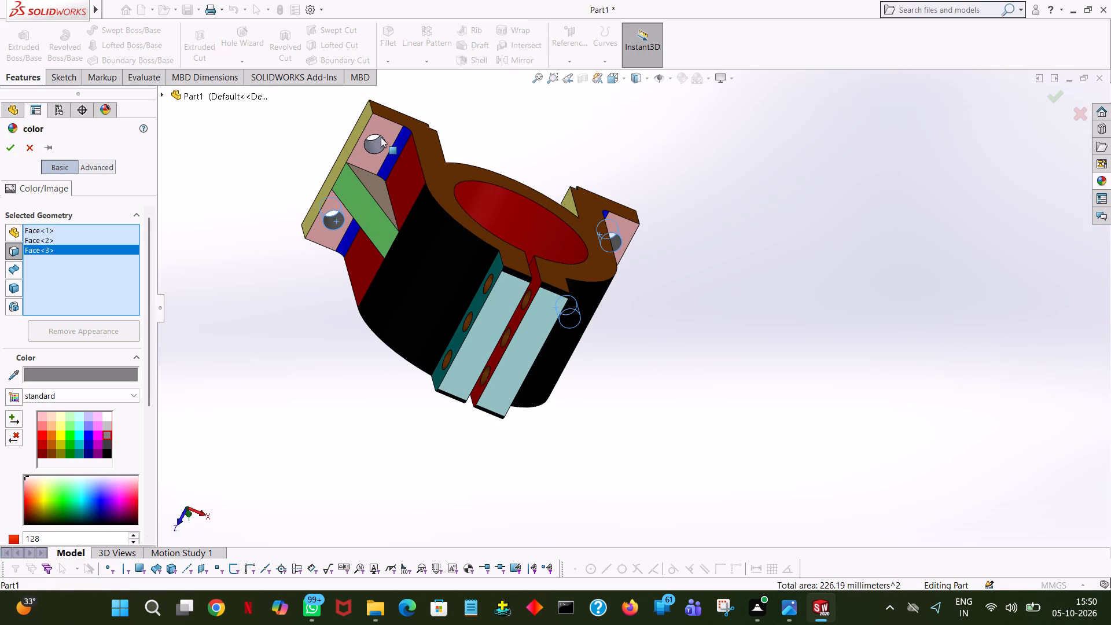
click(377, 147)
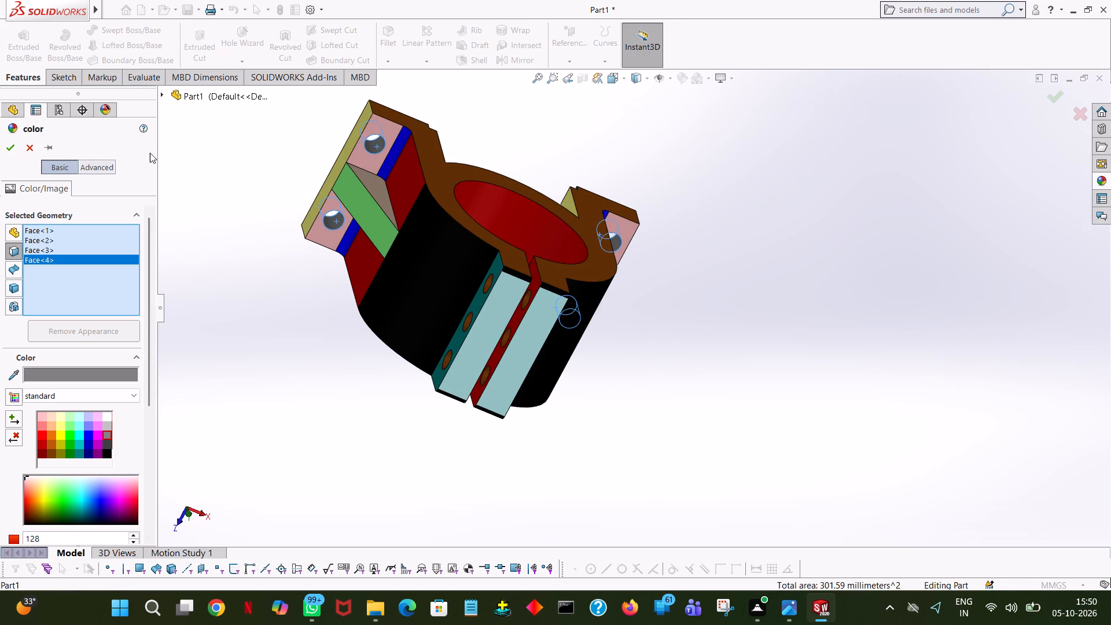
click(13, 143)
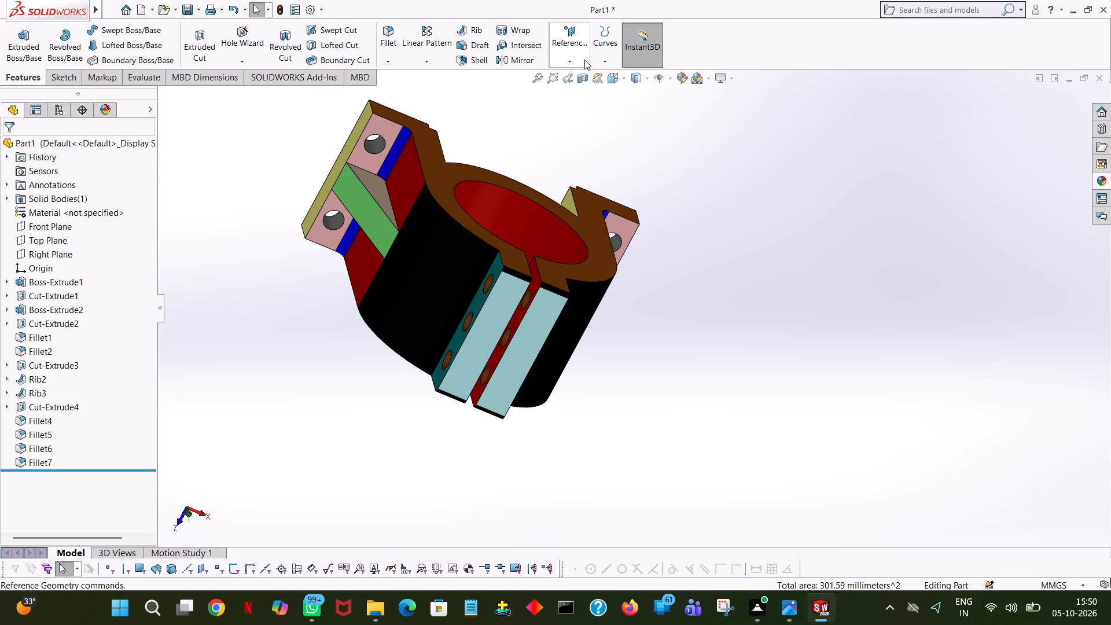
Examine the coloured clamp mount from several angles, ending on a view of the bore, slotted boss and flanges.
middle_drag(747, 259, 796, 90)
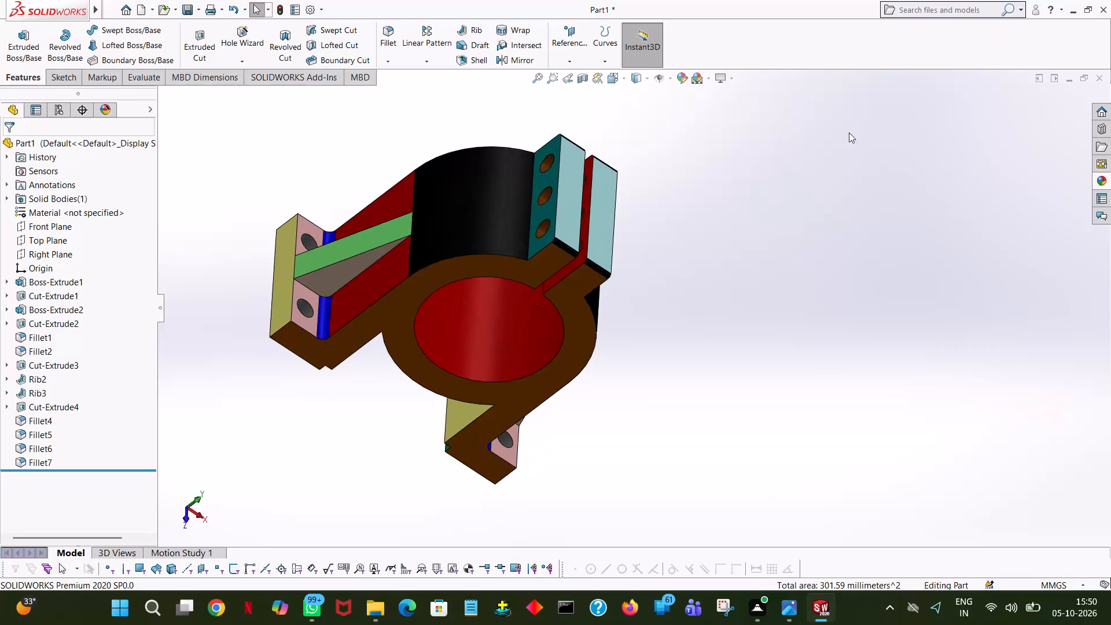
middle_drag(730, 295, 936, 336)
middle_drag(901, 358, 694, 567)
middle_drag(771, 414, 836, 596)
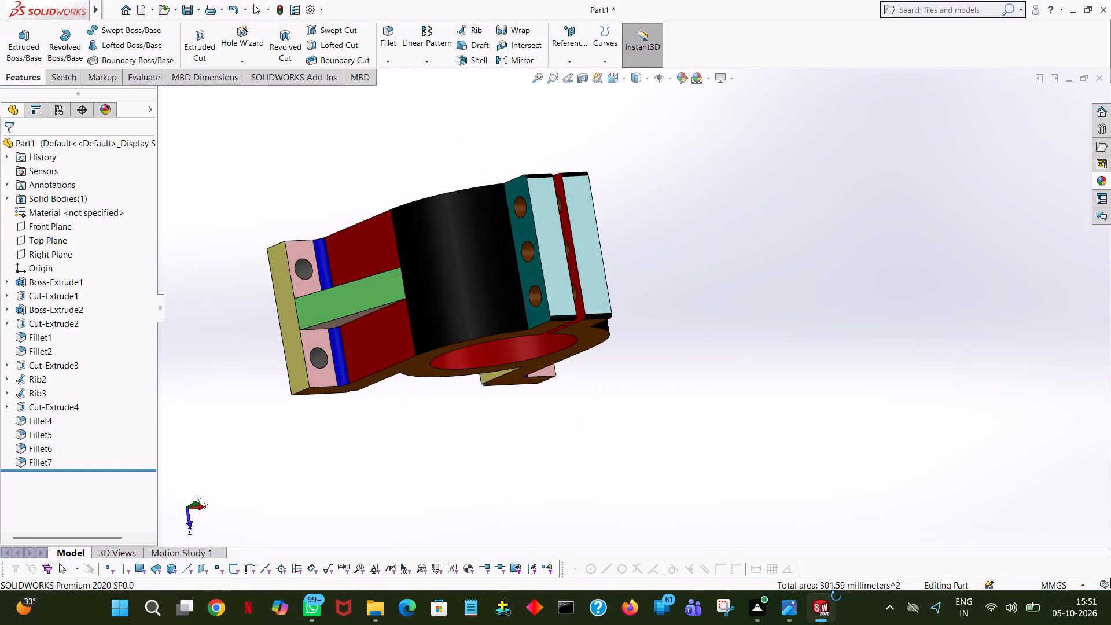
middle_drag(836, 596, 827, 539)
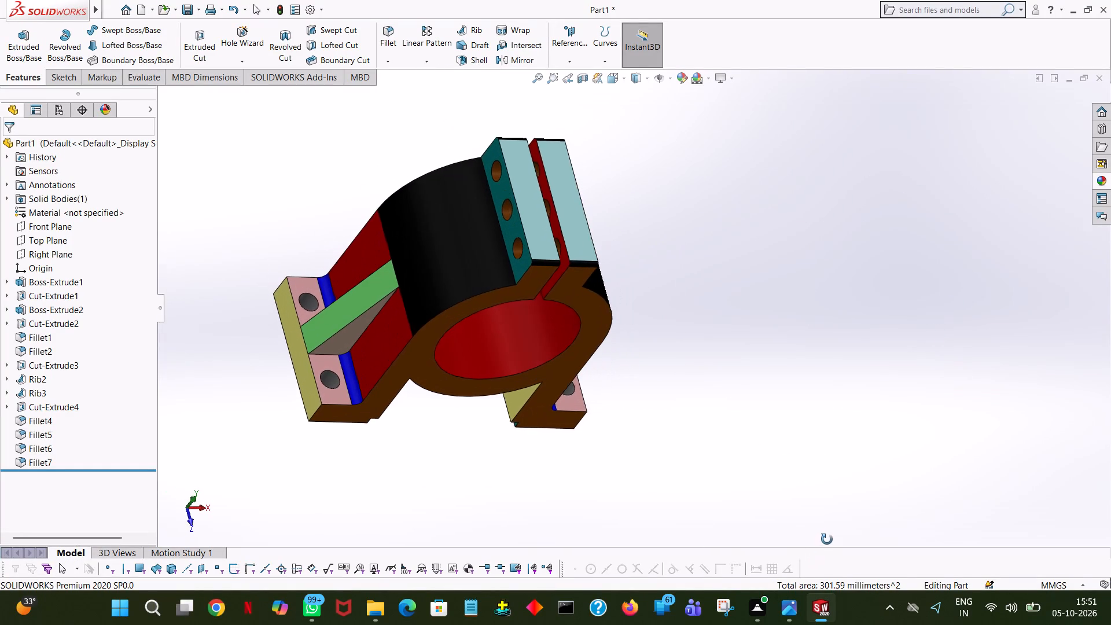
middle_drag(827, 539, 828, 528)
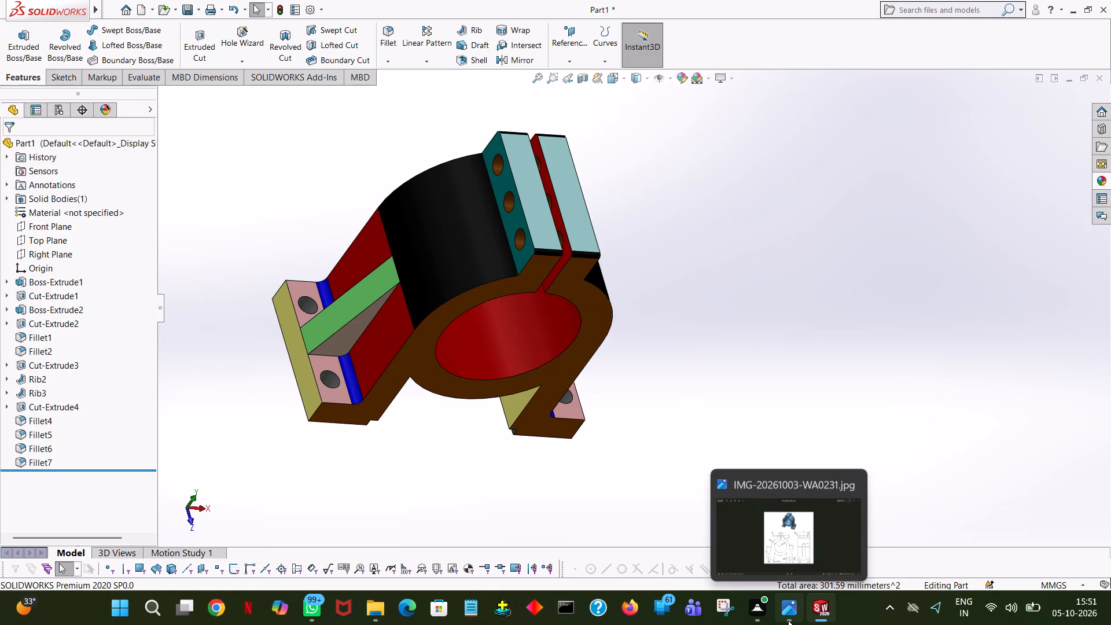
click(752, 209)
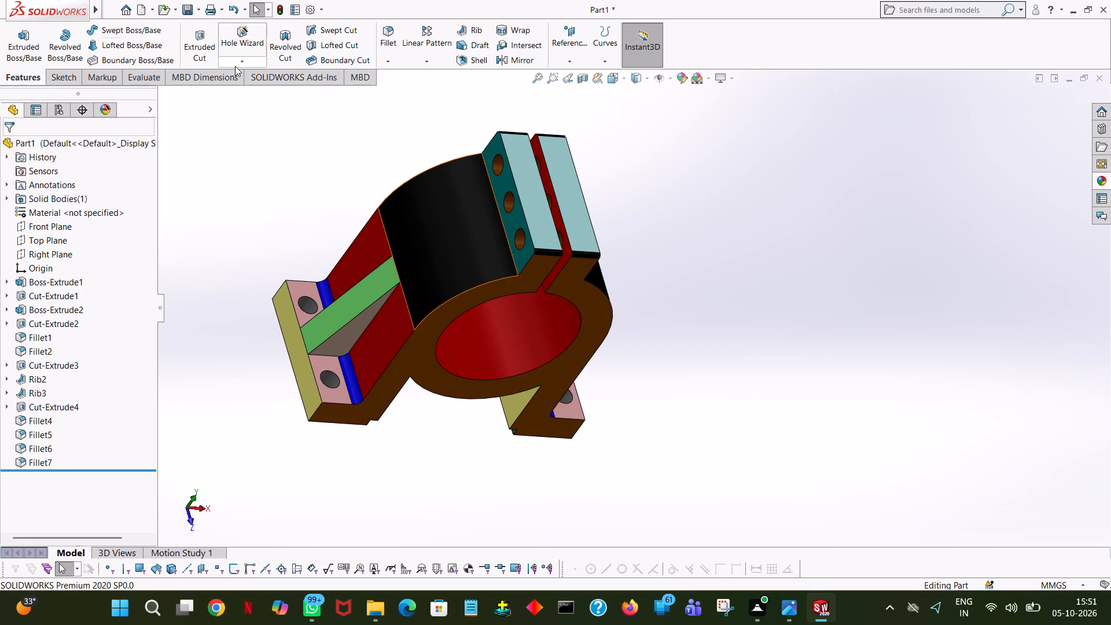
Save the model as an Adobe PDF named split clamp mount in the fuji new pdf folder.
click(187, 12)
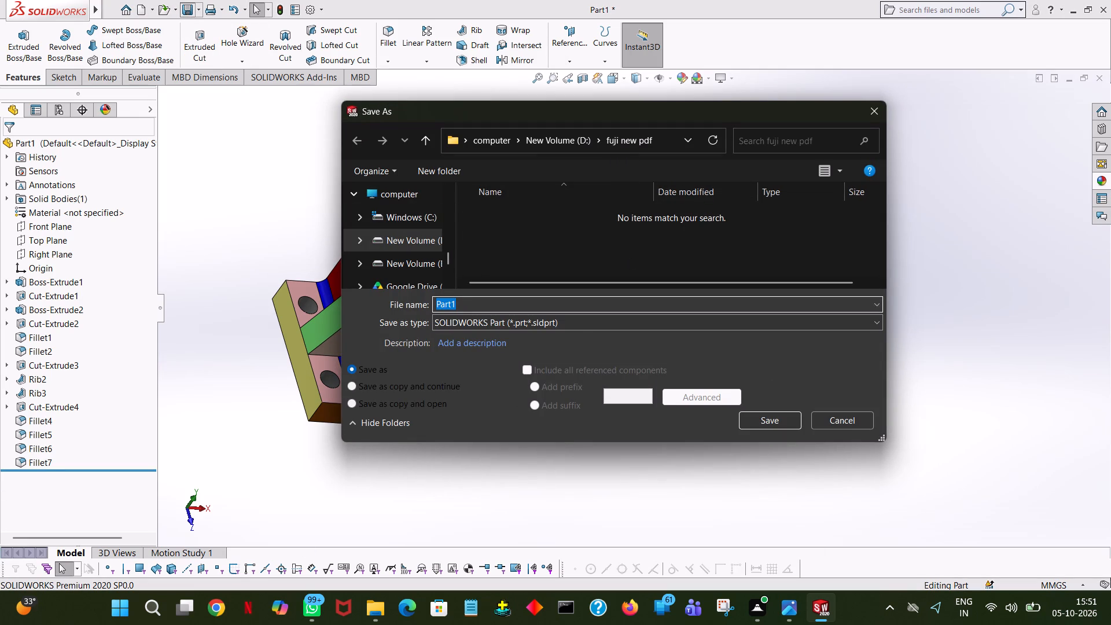
click(569, 323)
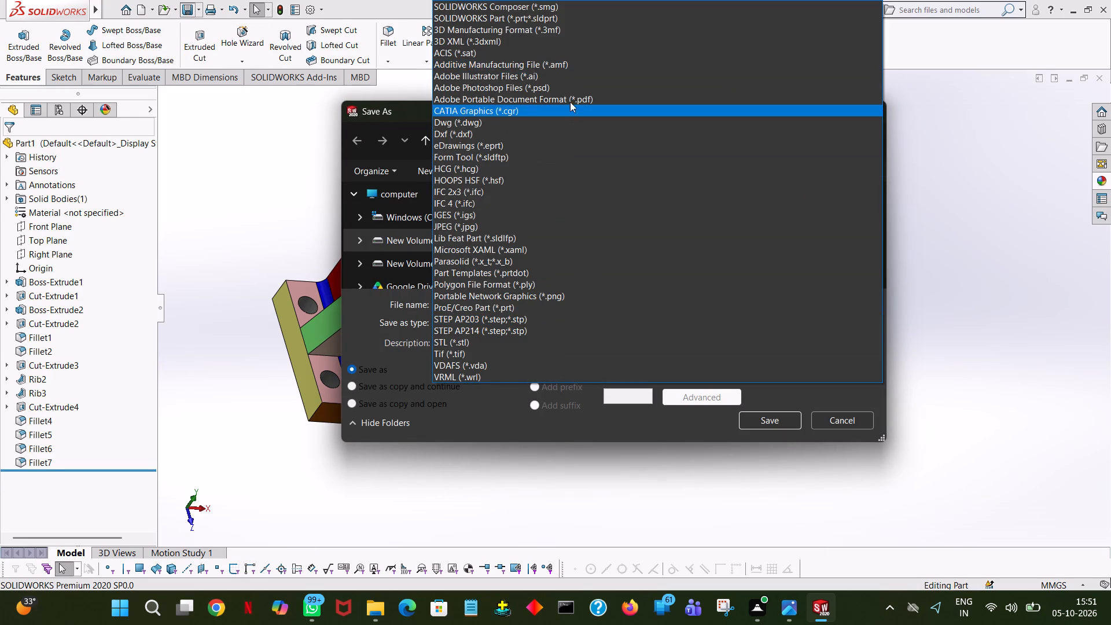
click(572, 94)
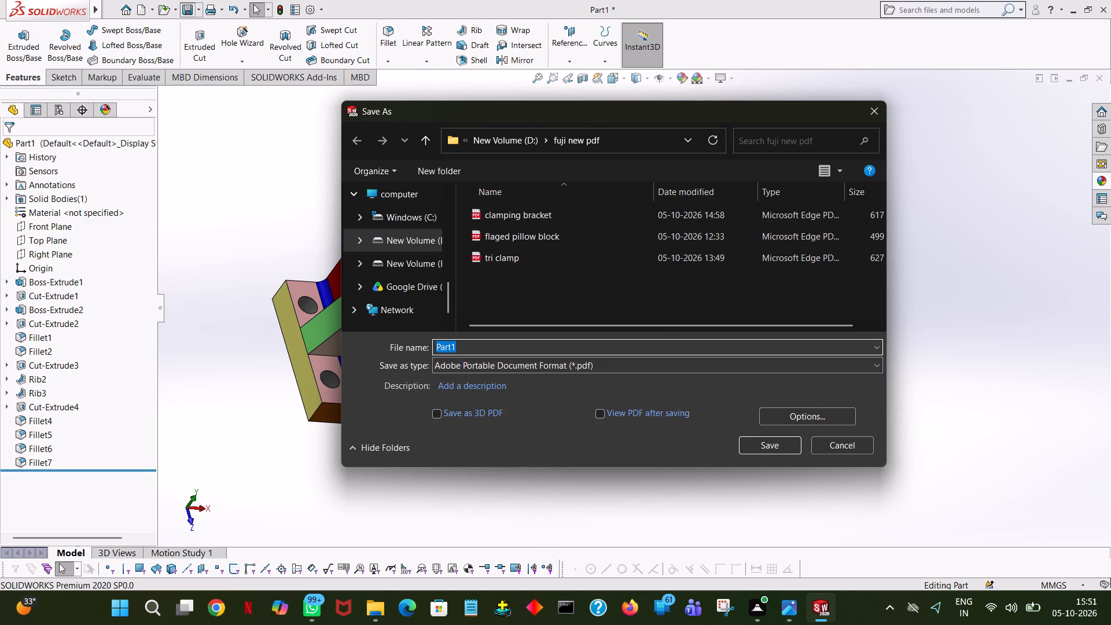
text(split clamp)
key(space)
text(moi)
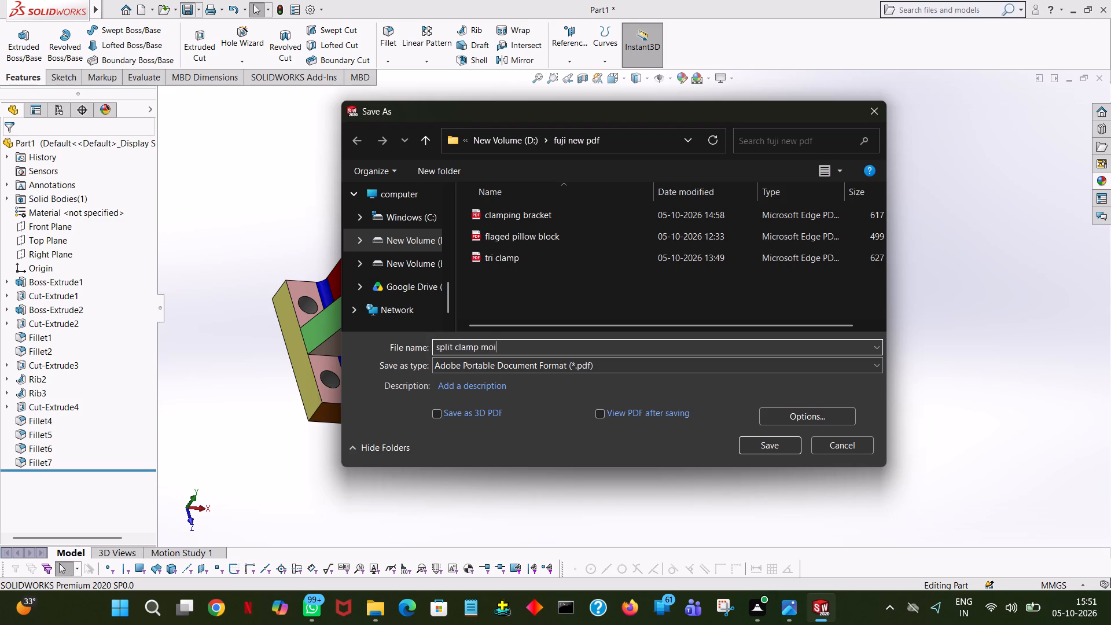
key(BackSpace)
text(unt)
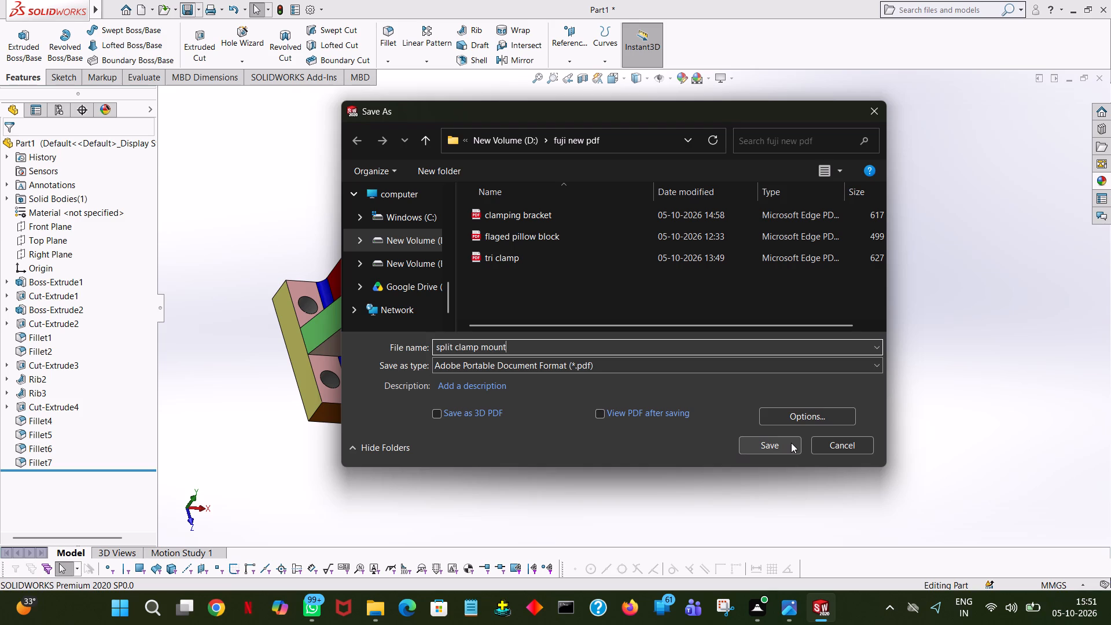
click(791, 443)
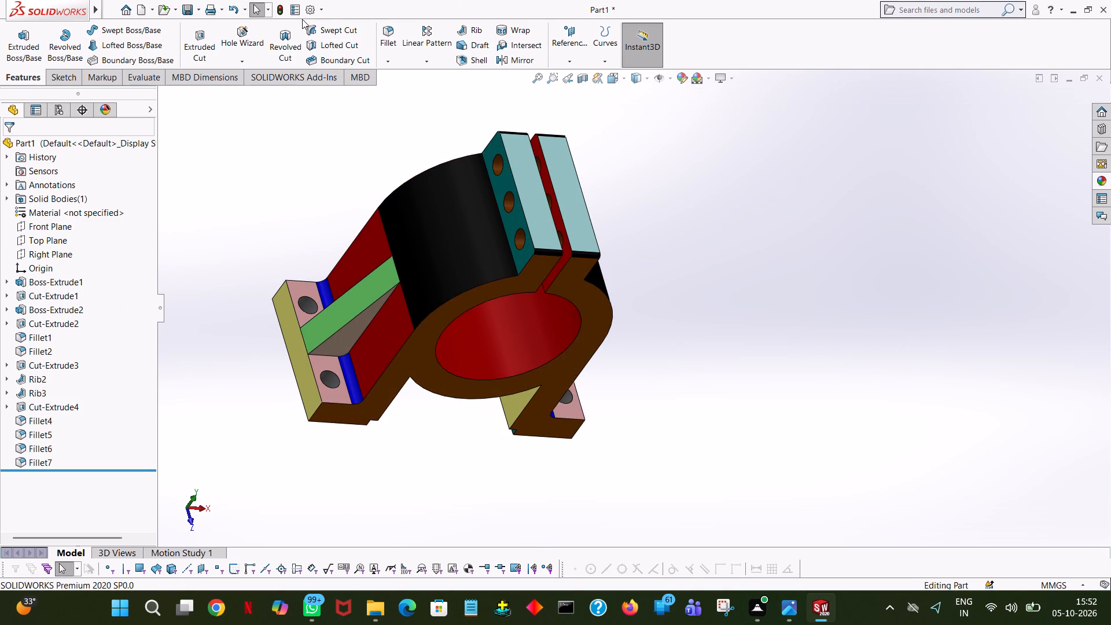
Save the model as a SOLIDWORKS part named split clamp mount in the fuji new design folder on drive D.
click(192, 3)
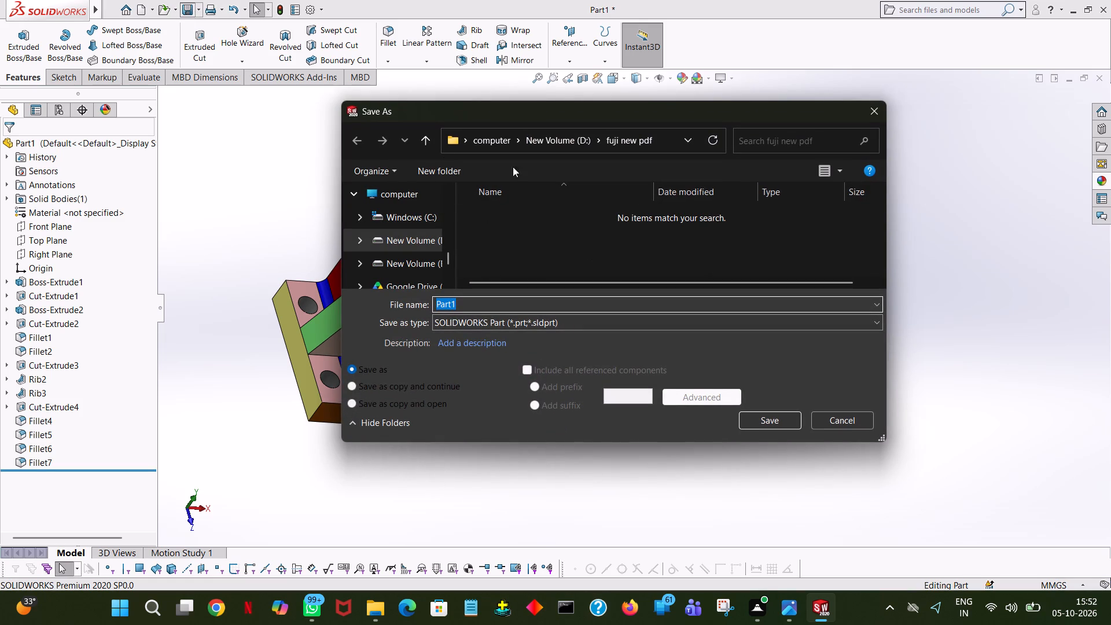
click(420, 140)
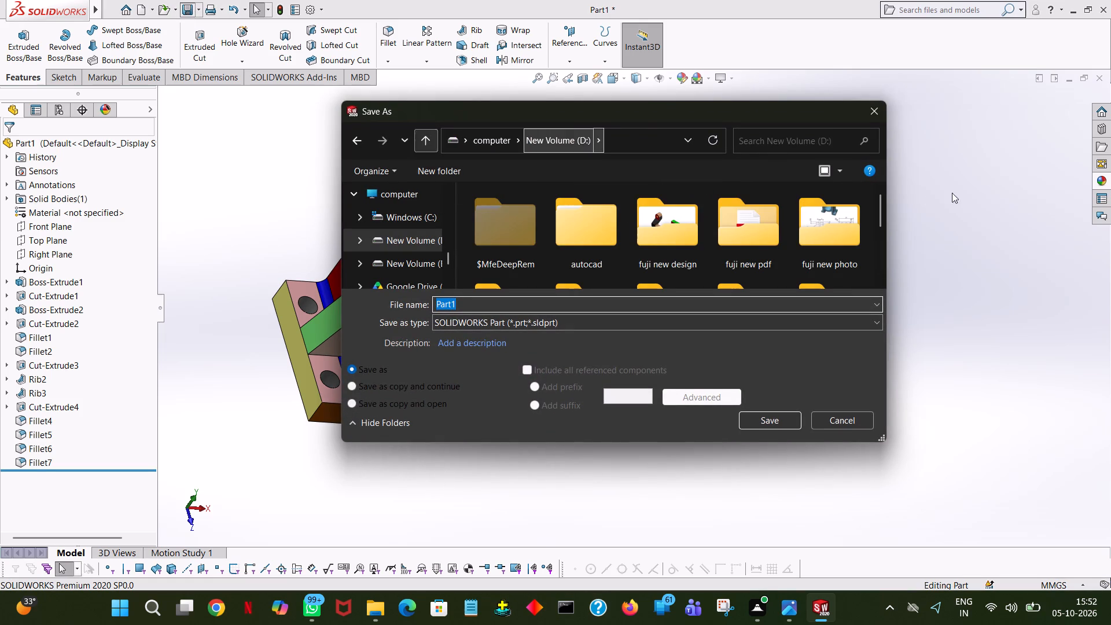
double_click(679, 216)
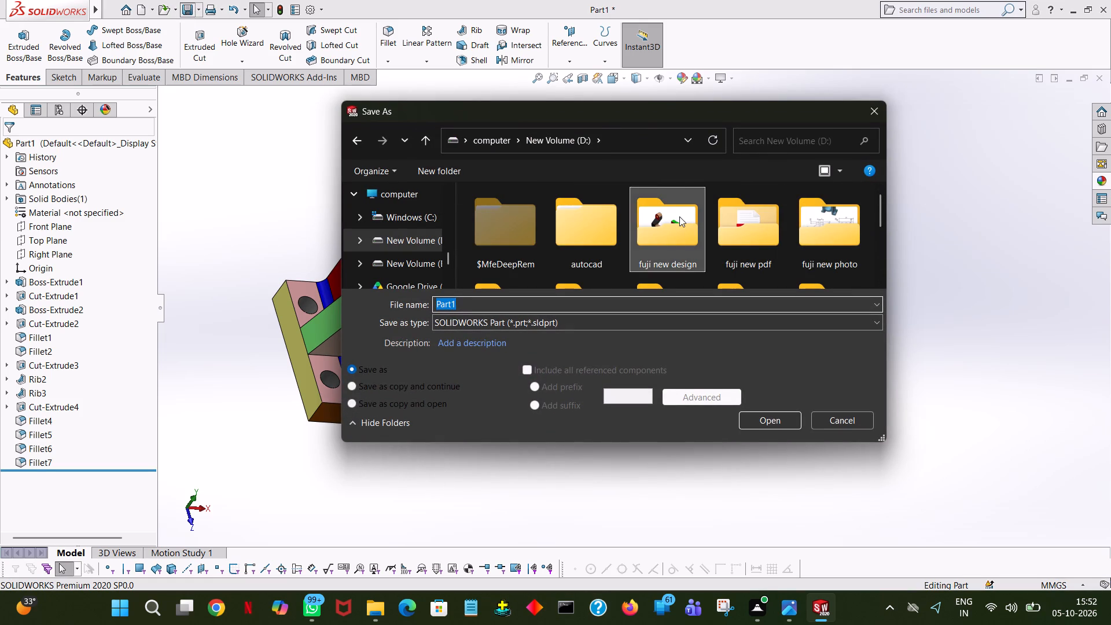
double_click(493, 304)
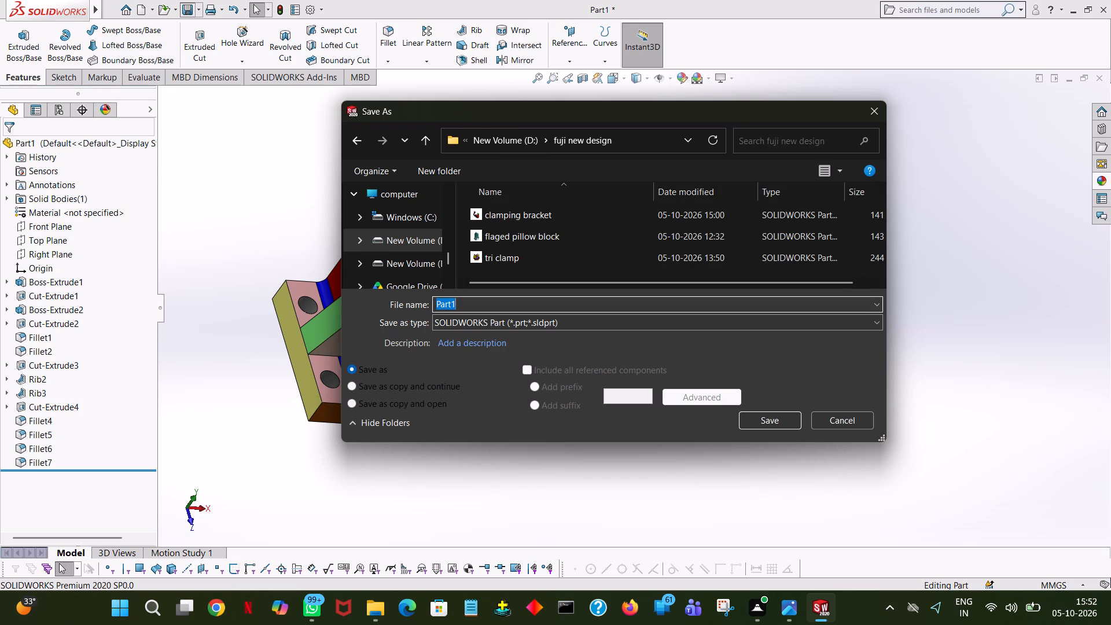
key(s)
text(pli)
key(t)
key(space)
text(cl)
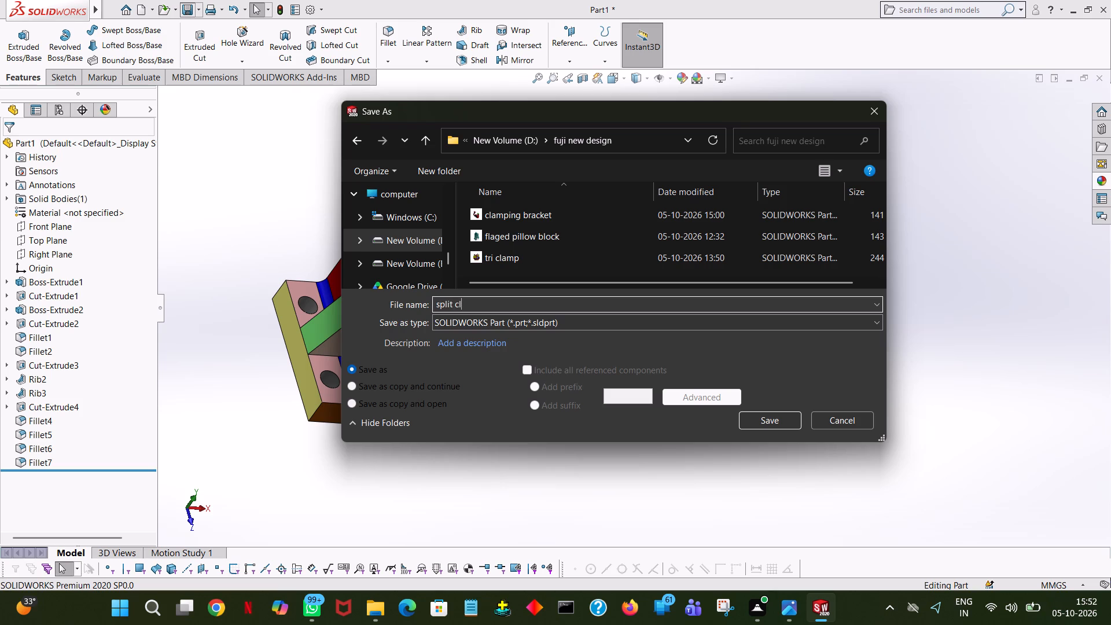
key(a)
key(m)
text(p mo)
text(unt)
click(792, 420)
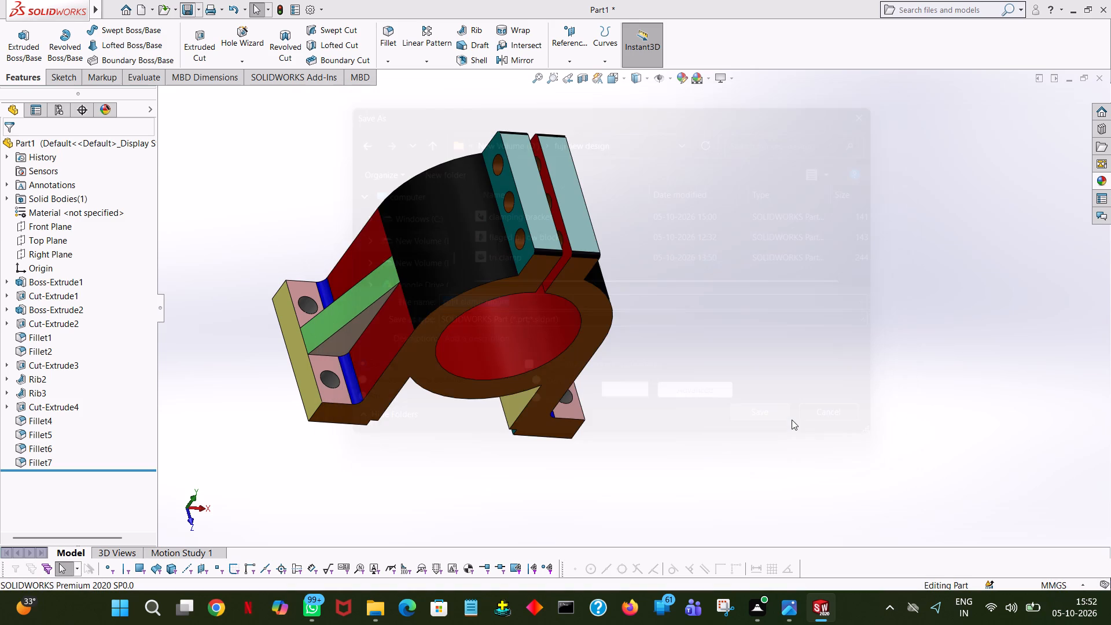